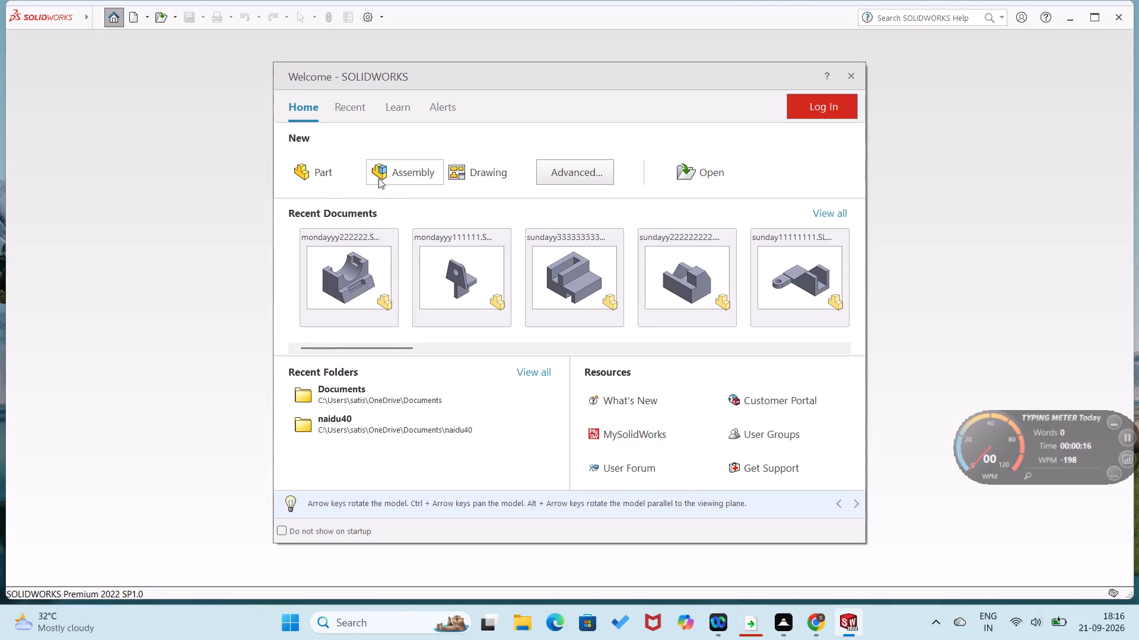
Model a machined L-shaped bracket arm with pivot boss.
Create a new part and start a sketch on the Right Plane.
{"action": "left_click", "coordinate": [326, 172]}
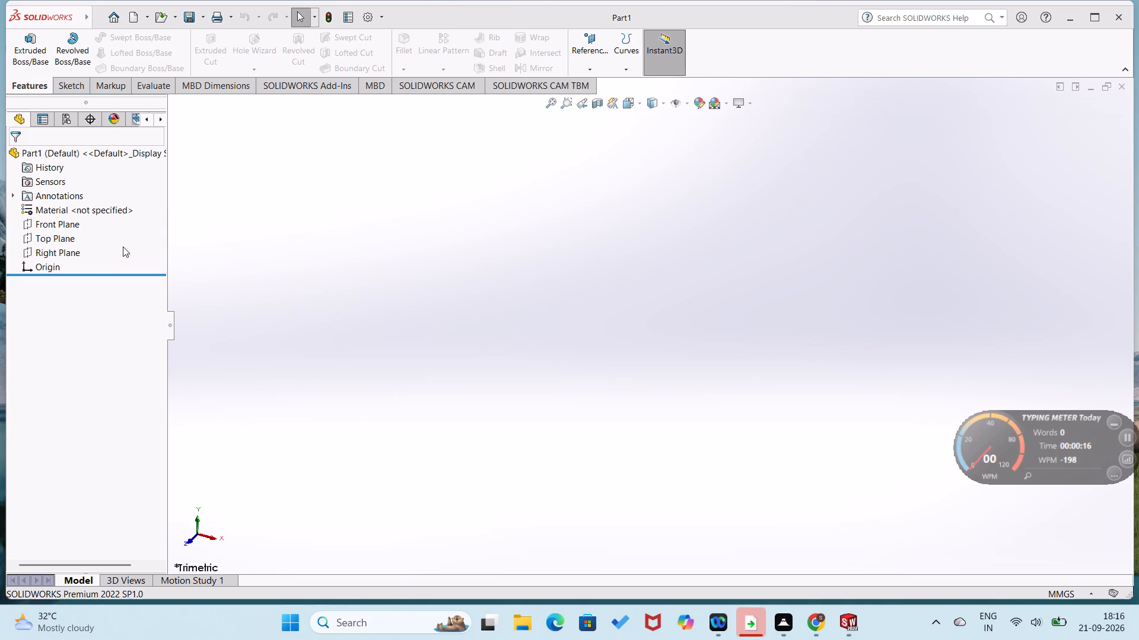
{"action": "left_click", "coordinate": [62, 249]}
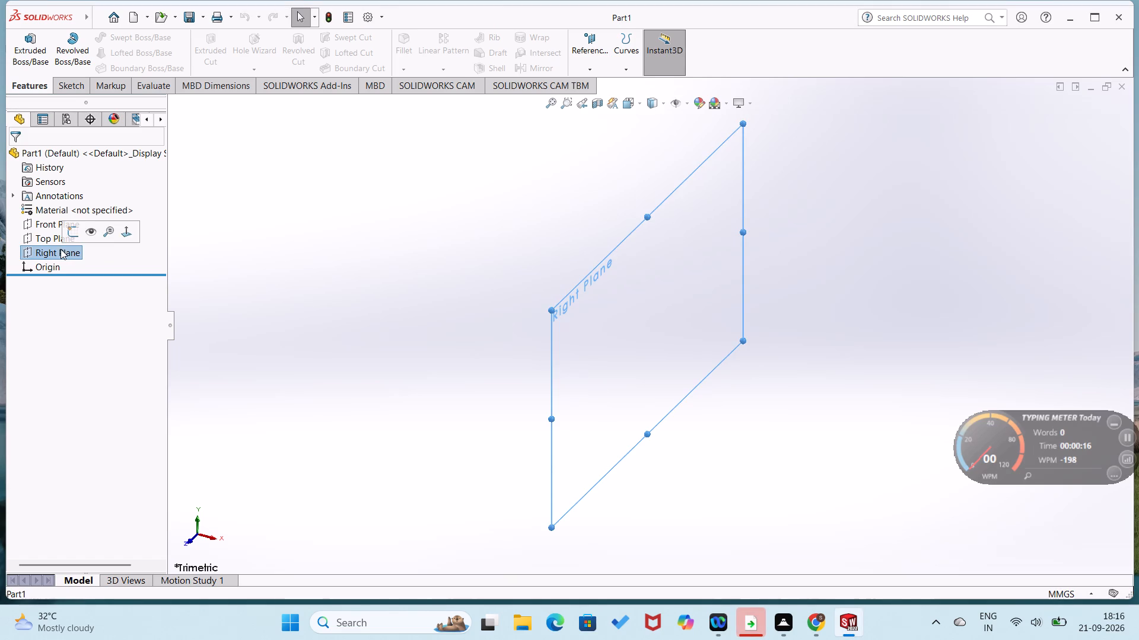
{"action": "left_click", "coordinate": [77, 231]}
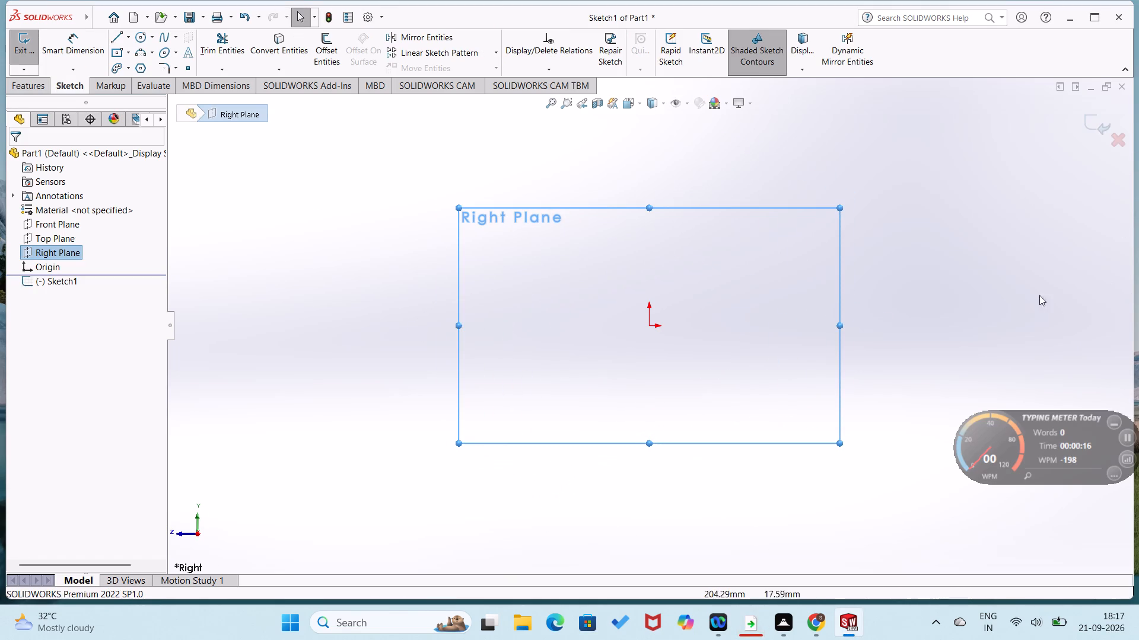
Sketch a closed stepped line profile about 102 mm wide and 44 mm high, with a rectangular bottom notch whose lower-left corner is at the origin.
{"action": "right_click_drag", "start_coordinate": [615, 300], "coordinate": [362, 380]}
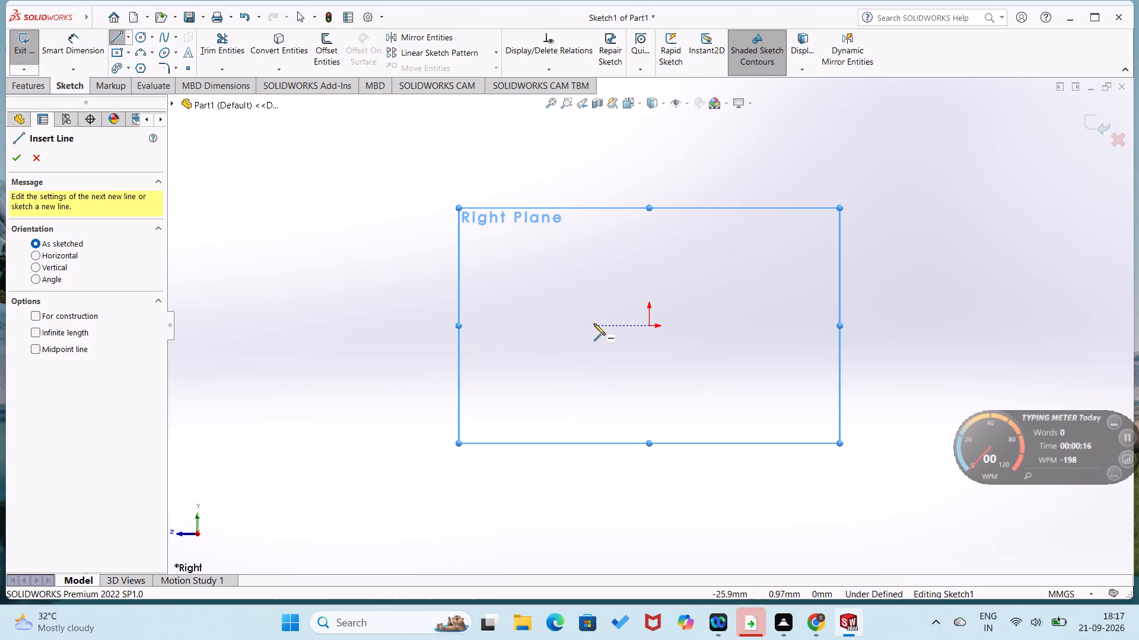
{"action": "left_click", "coordinate": [594, 324]}
{"action": "left_click", "coordinate": [650, 324]}
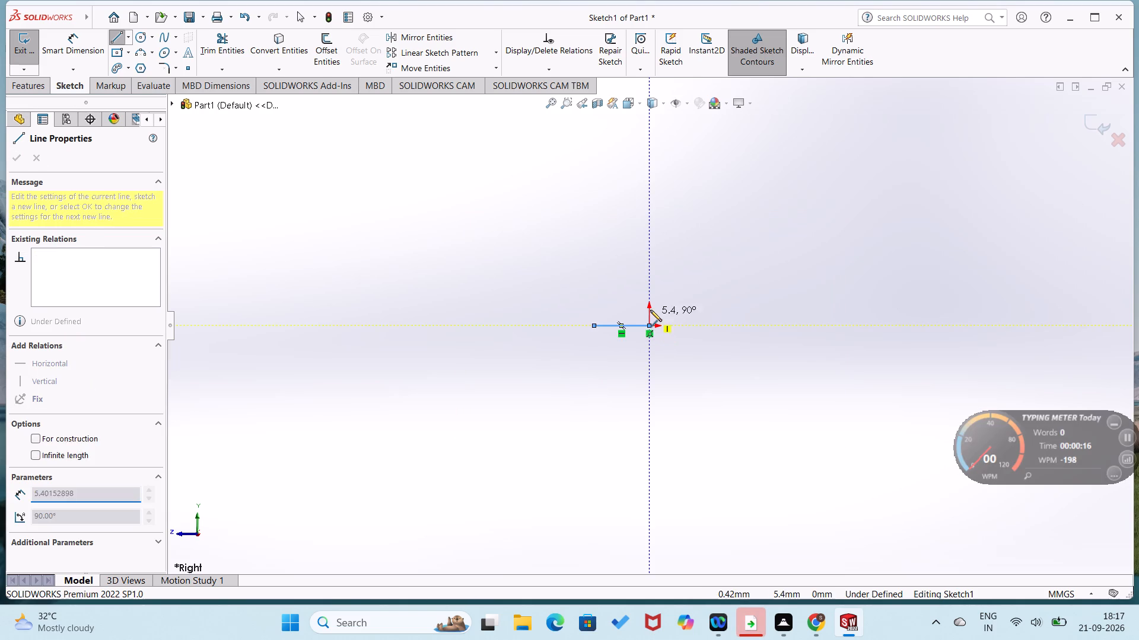
{"action": "left_click", "coordinate": [649, 295]}
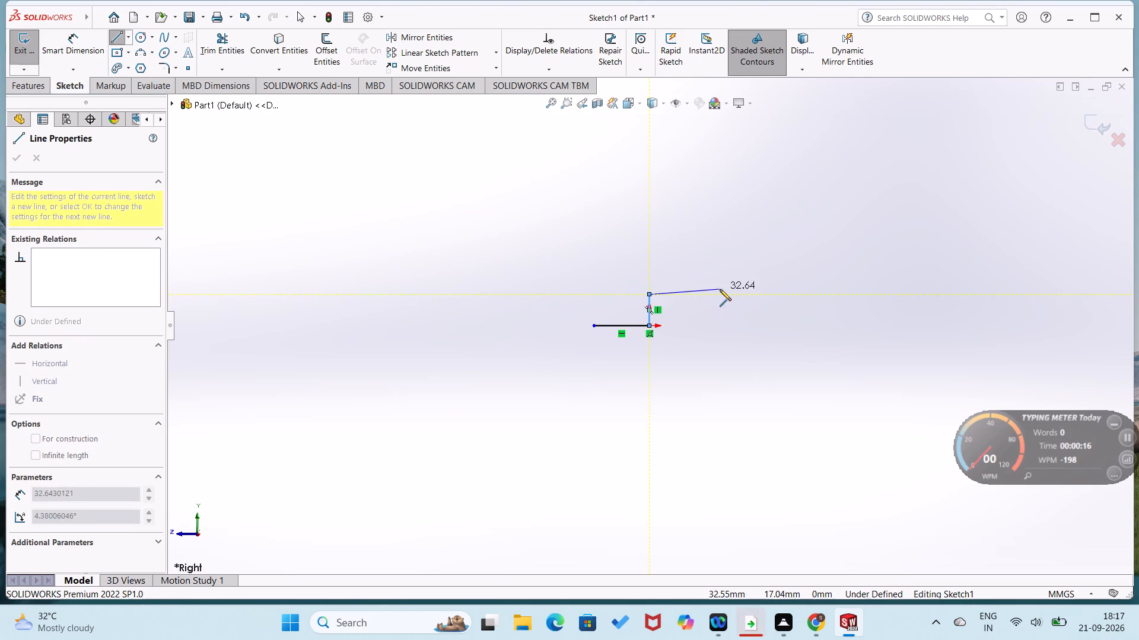
{"action": "left_click", "coordinate": [762, 292]}
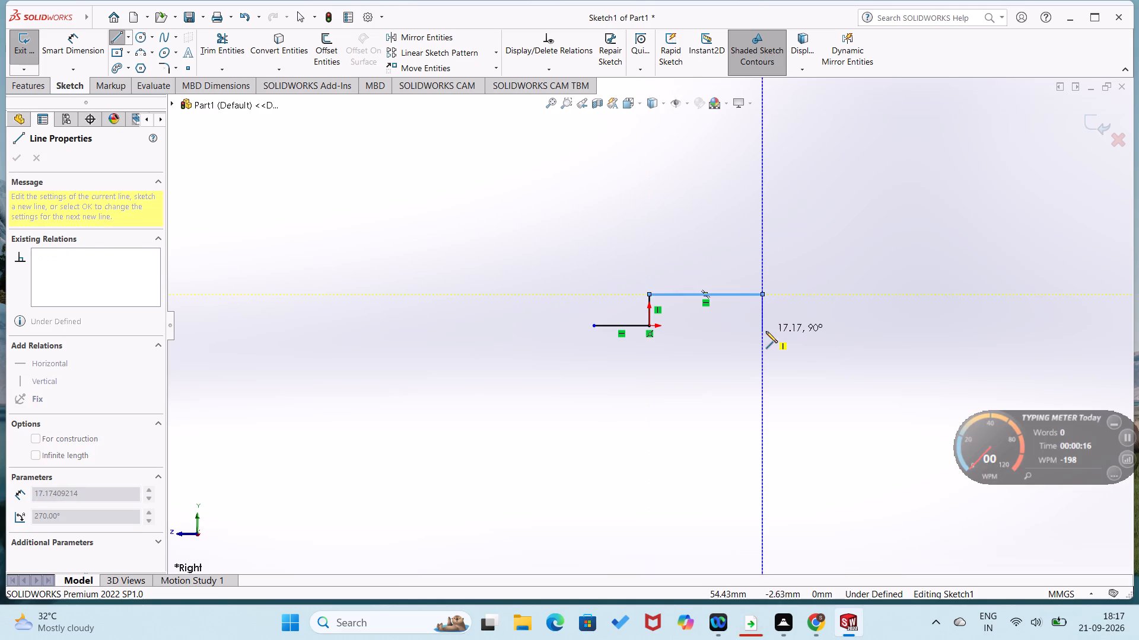
{"action": "left_click", "coordinate": [763, 325]}
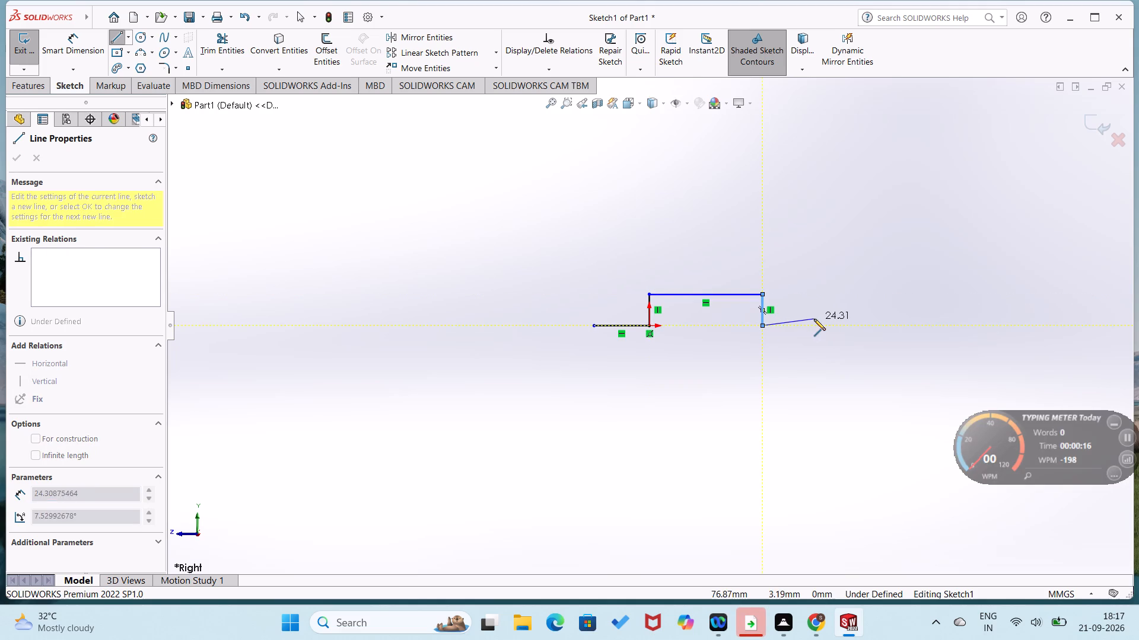
{"action": "left_click", "coordinate": [816, 324]}
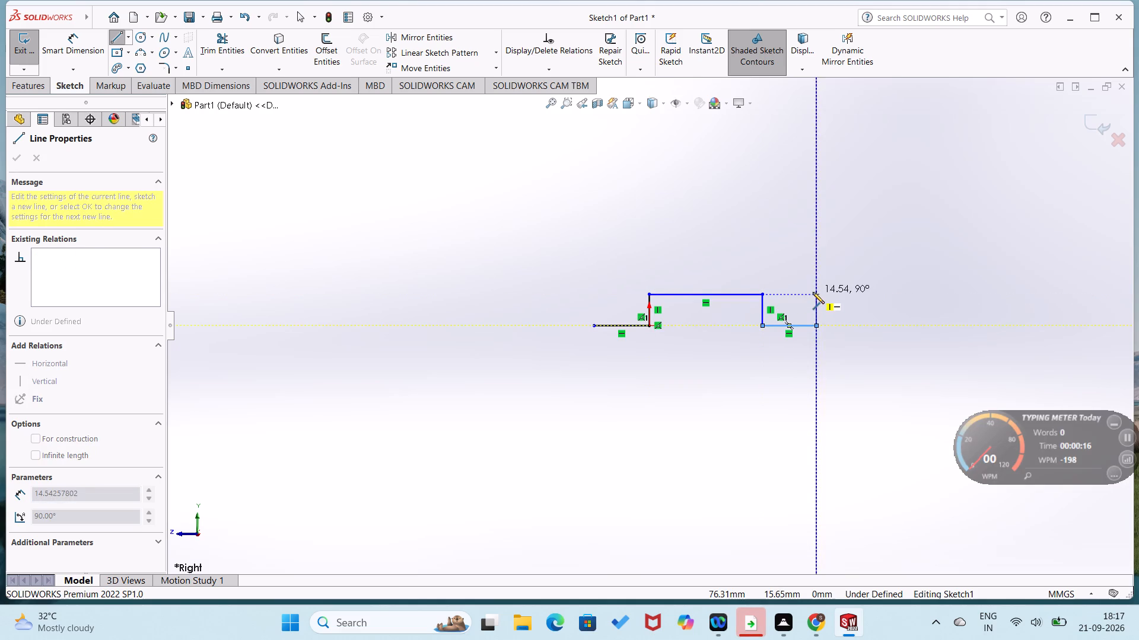
{"action": "left_click", "coordinate": [816, 273]}
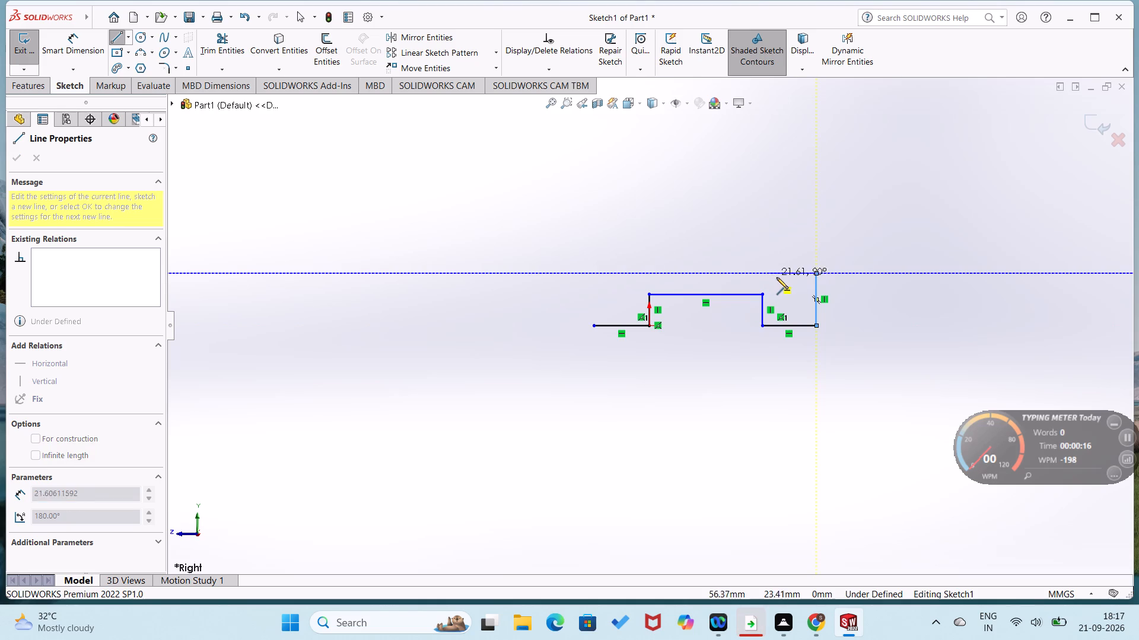
{"action": "left_click", "coordinate": [782, 273]}
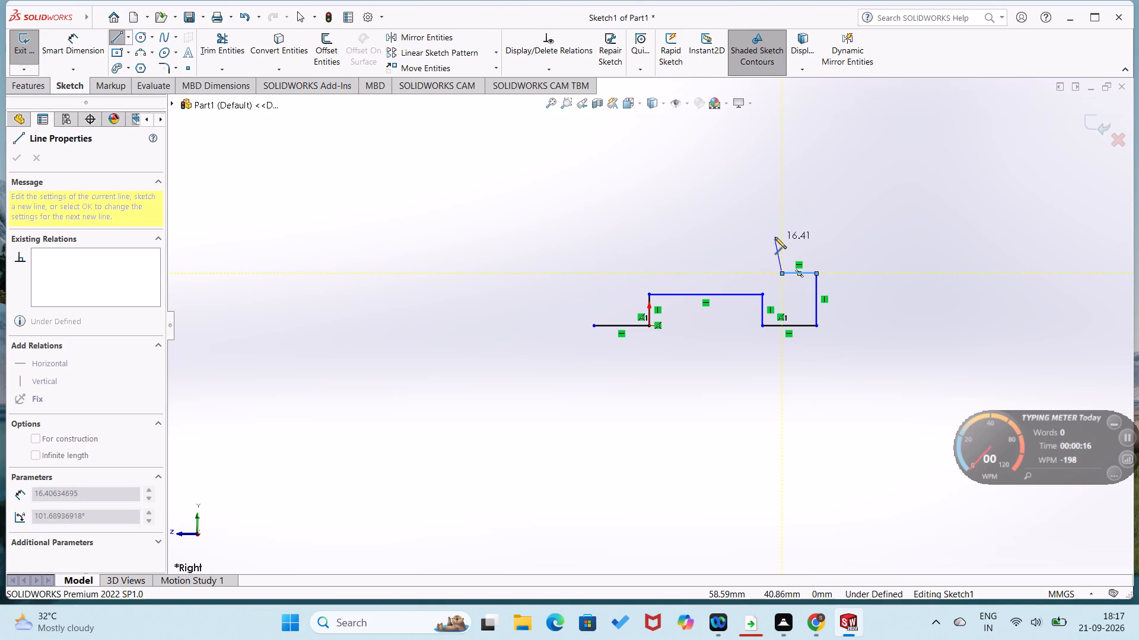
{"action": "left_click", "coordinate": [781, 231]}
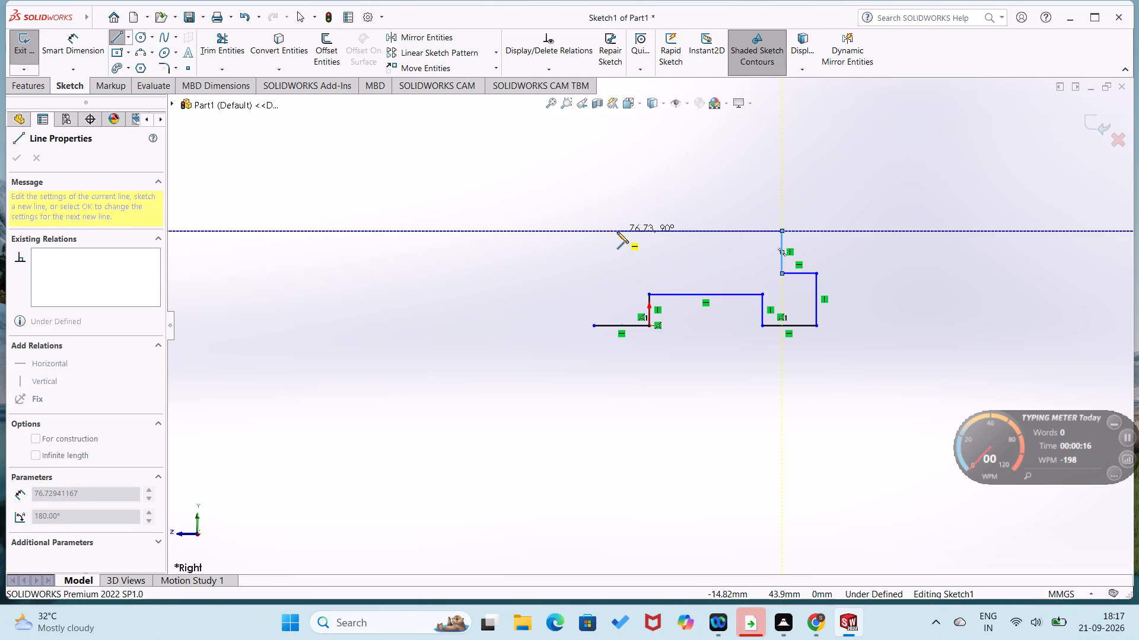
{"action": "left_click", "coordinate": [616, 232]}
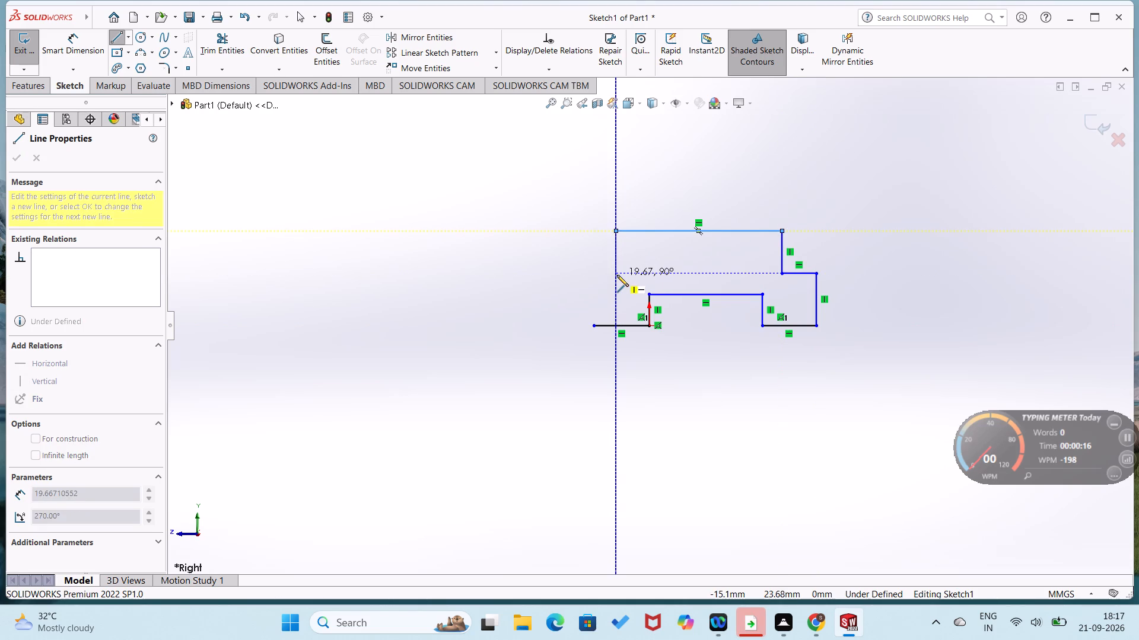
{"action": "left_click", "coordinate": [617, 275]}
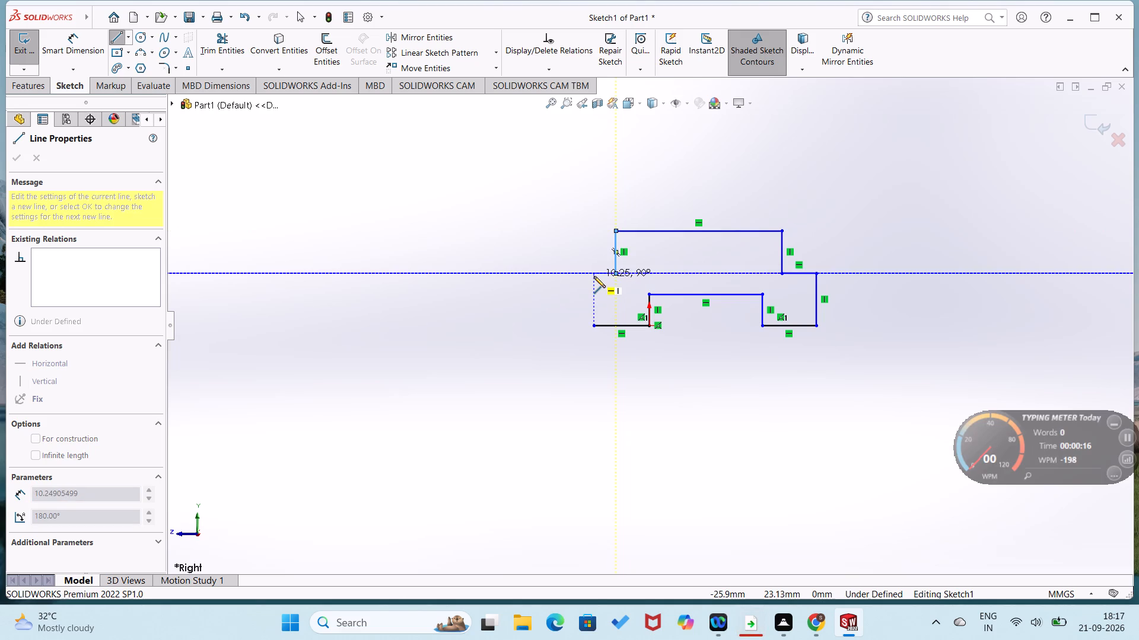
{"action": "left_click", "coordinate": [594, 271]}
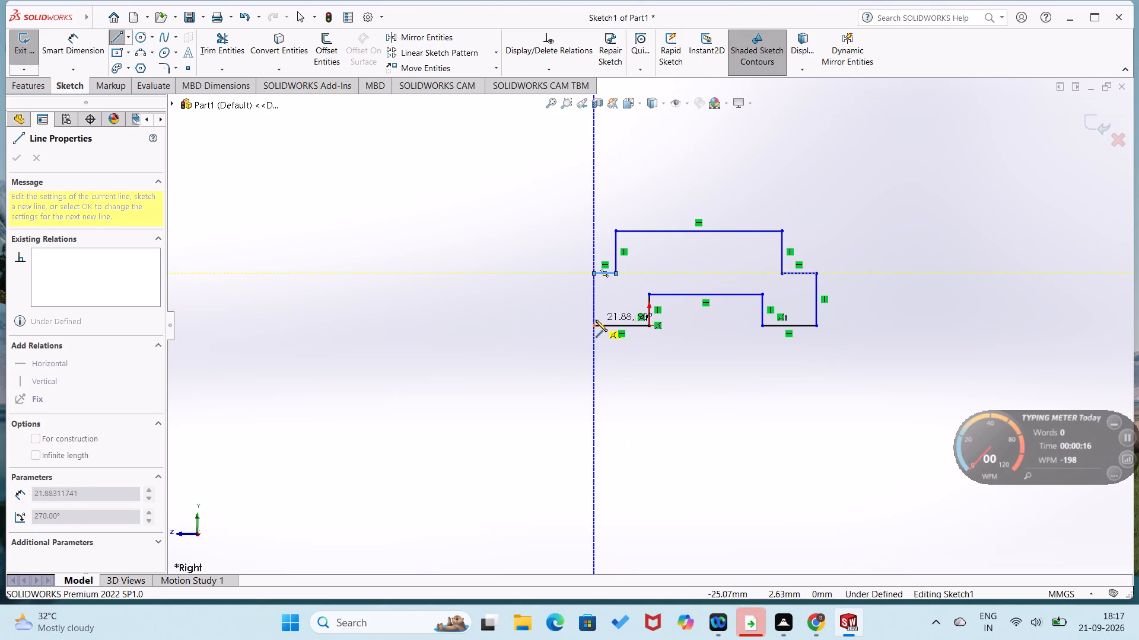
{"action": "left_click", "coordinate": [596, 322]}
Dimension the profile's bottom notch 52 mm wide and 10 mm high.
{"action": "right_click_drag", "start_coordinate": [513, 388], "coordinate": [530, 258]}
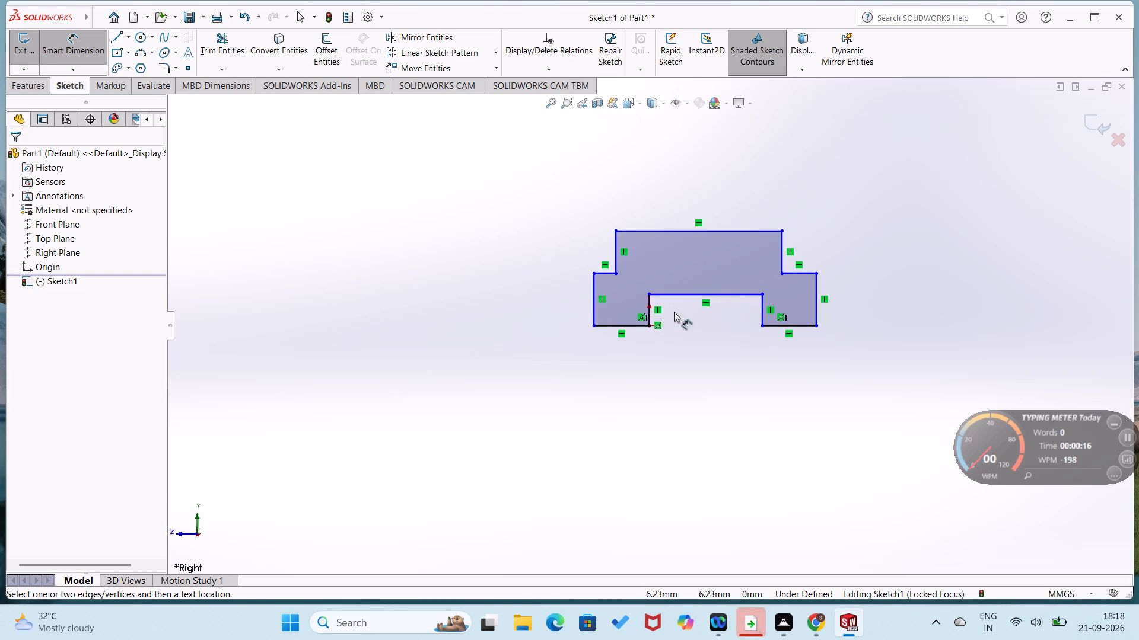
{"action": "left_click", "coordinate": [710, 293]}
{"action": "left_click", "coordinate": [701, 332]}
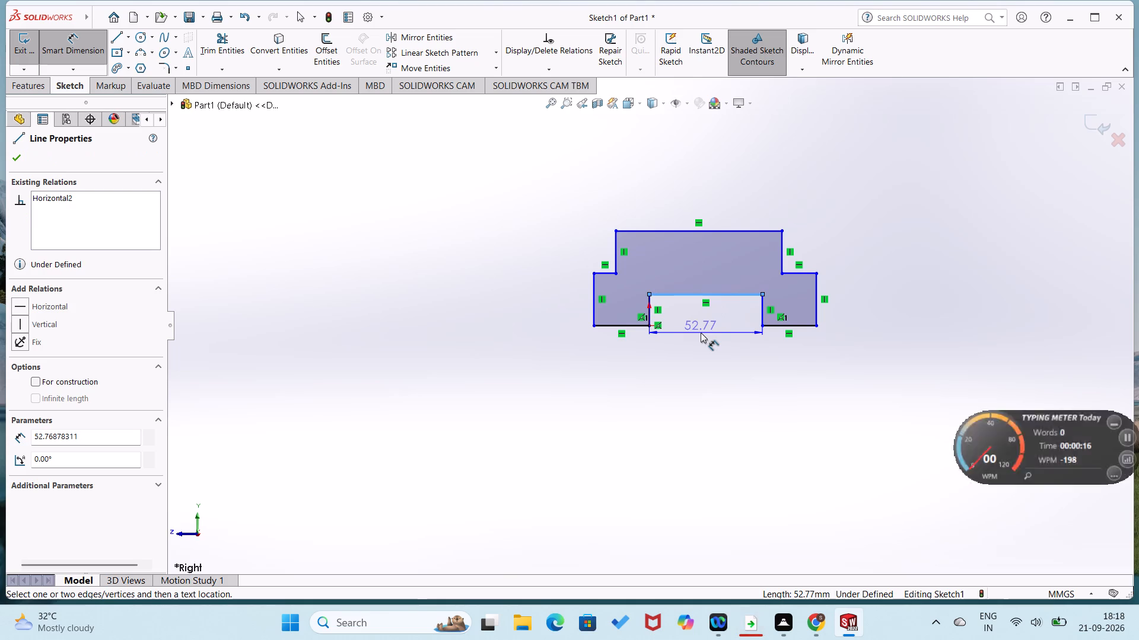
{"action": "type", "text": "52"}
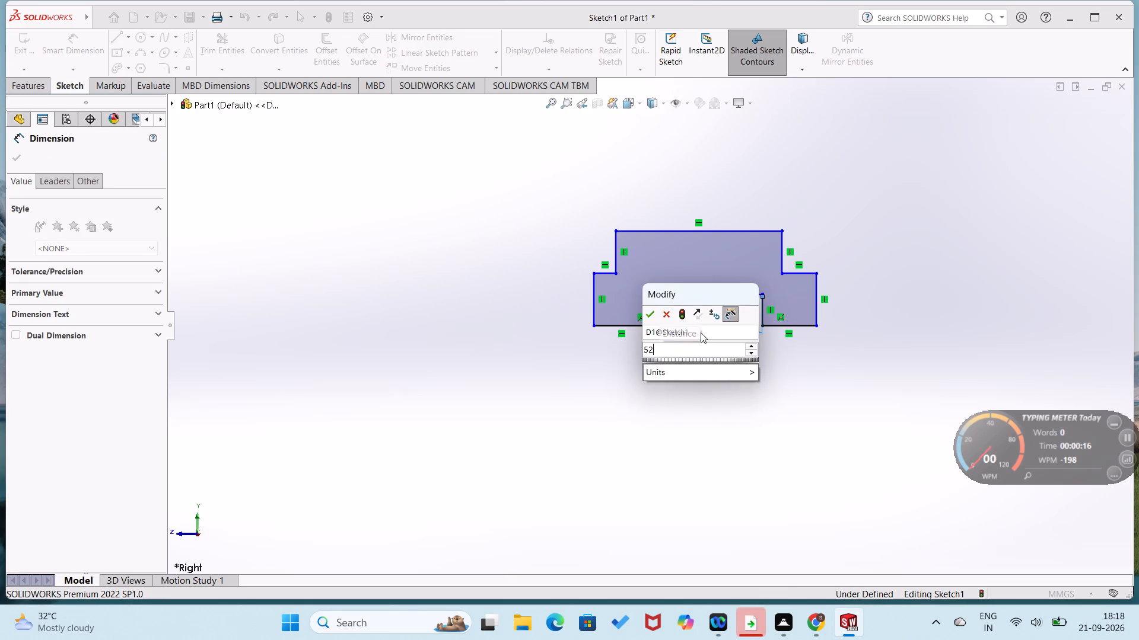
{"action": "key", "text": "Return"}
{"action": "scroll", "coordinate": [701, 332], "scroll_direction": "down", "scroll_amount": 2}
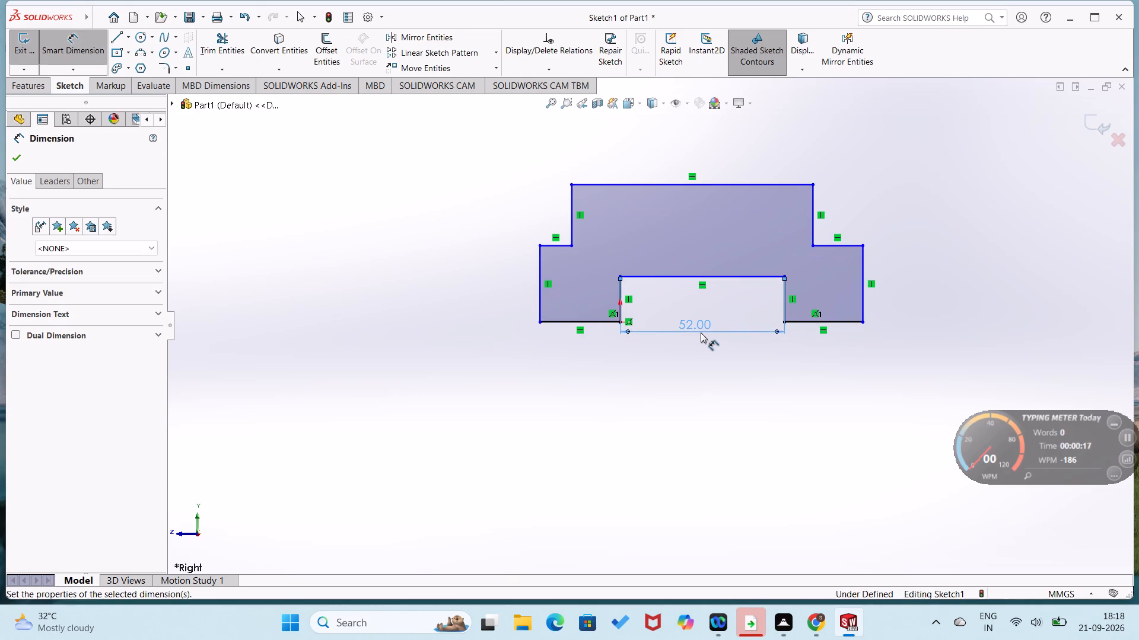
{"action": "scroll", "coordinate": [701, 332], "scroll_direction": "down", "scroll_amount": 2}
{"action": "scroll", "coordinate": [706, 303], "scroll_direction": "up", "scroll_amount": 1}
{"action": "scroll", "coordinate": [704, 302], "scroll_direction": "down", "scroll_amount": 4}
{"action": "scroll", "coordinate": [701, 302], "scroll_direction": "up", "scroll_amount": 3}
{"action": "scroll", "coordinate": [711, 271], "scroll_direction": "down", "scroll_amount": 1}
{"action": "scroll", "coordinate": [711, 271], "scroll_direction": "up", "scroll_amount": 1}
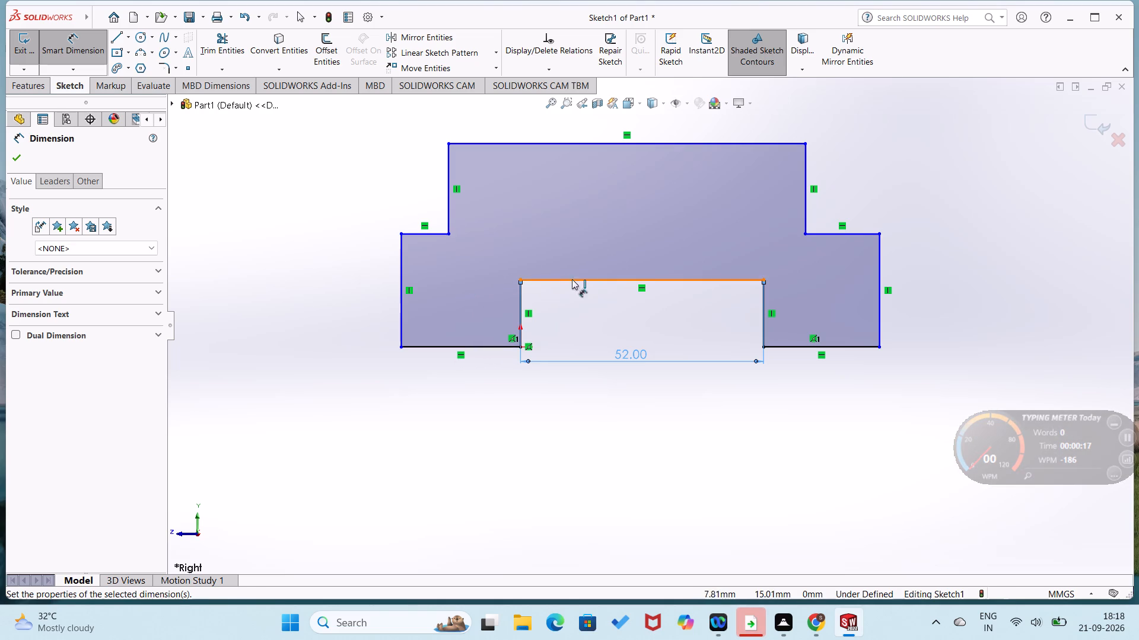
{"action": "left_click", "coordinate": [764, 312]}
{"action": "left_click", "coordinate": [751, 312]}
{"action": "type", "text": "10"}
{"action": "key", "text": "Return"}
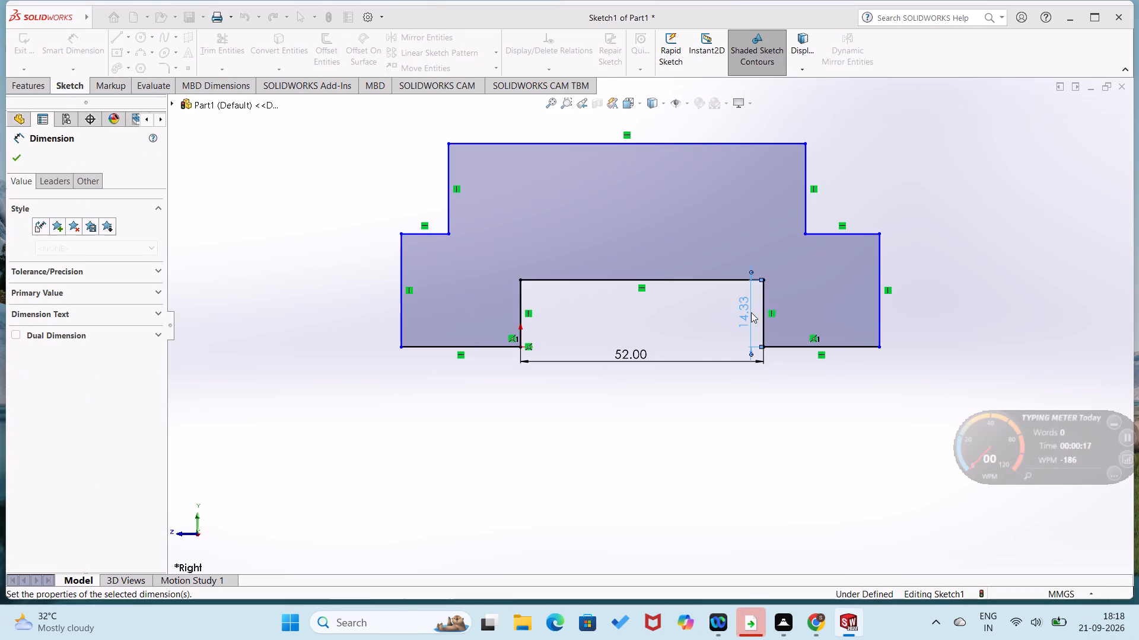
Dimension the overall base width between the profile's two outer bottom corners as 92 mm.
{"action": "left_click", "coordinate": [403, 349]}
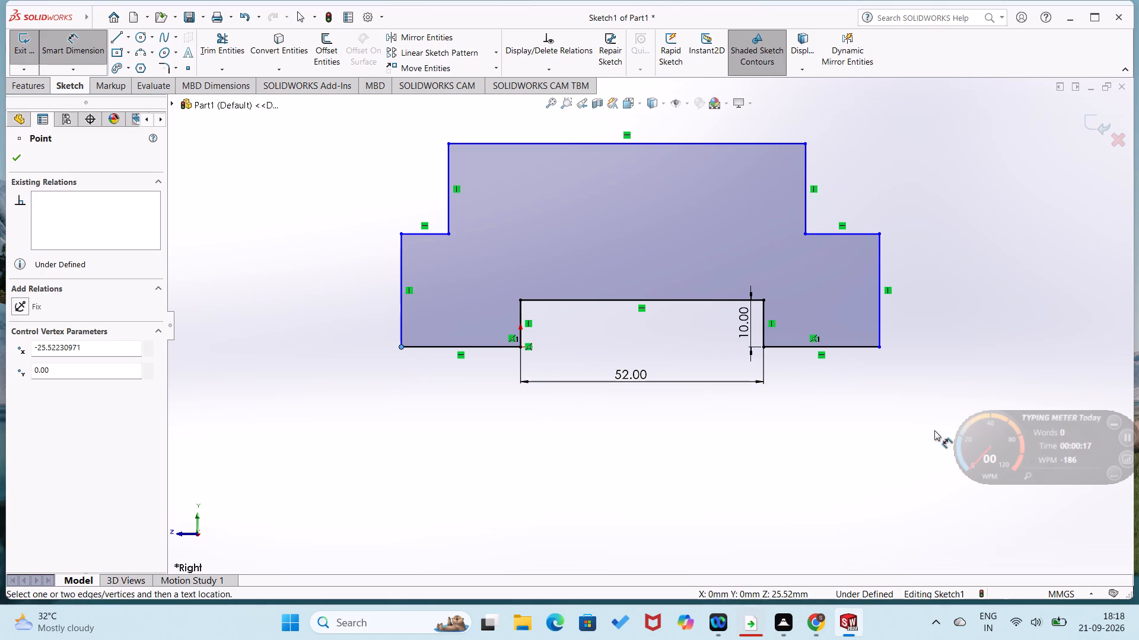
{"action": "left_click", "coordinate": [879, 348]}
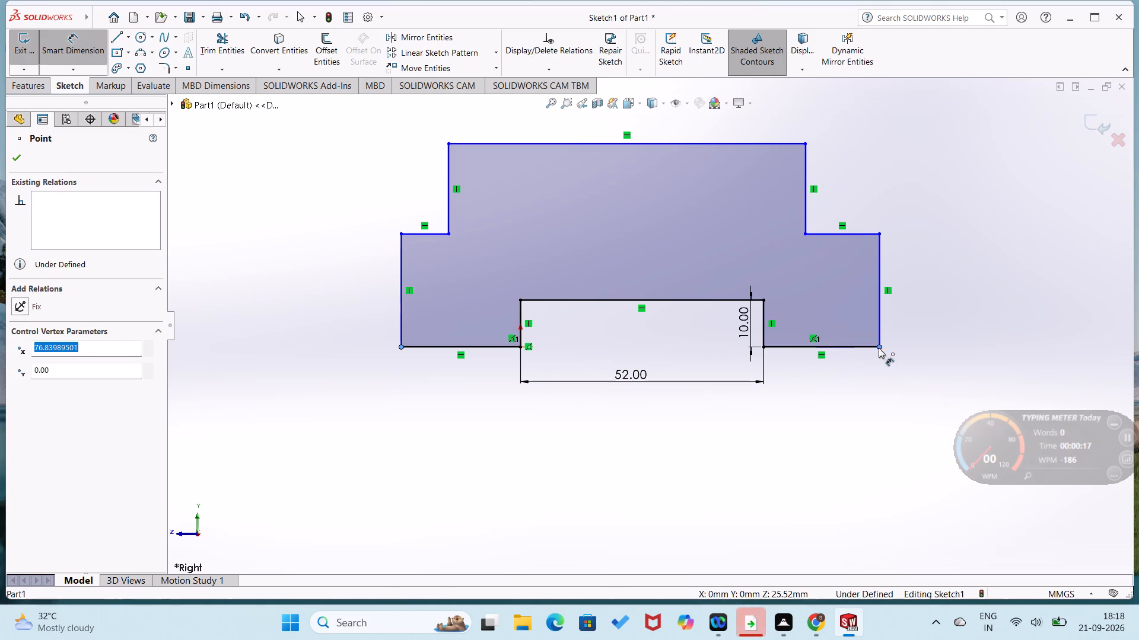
{"action": "left_click", "coordinate": [763, 425]}
{"action": "type", "text": "92"}
{"action": "key", "text": "Return"}
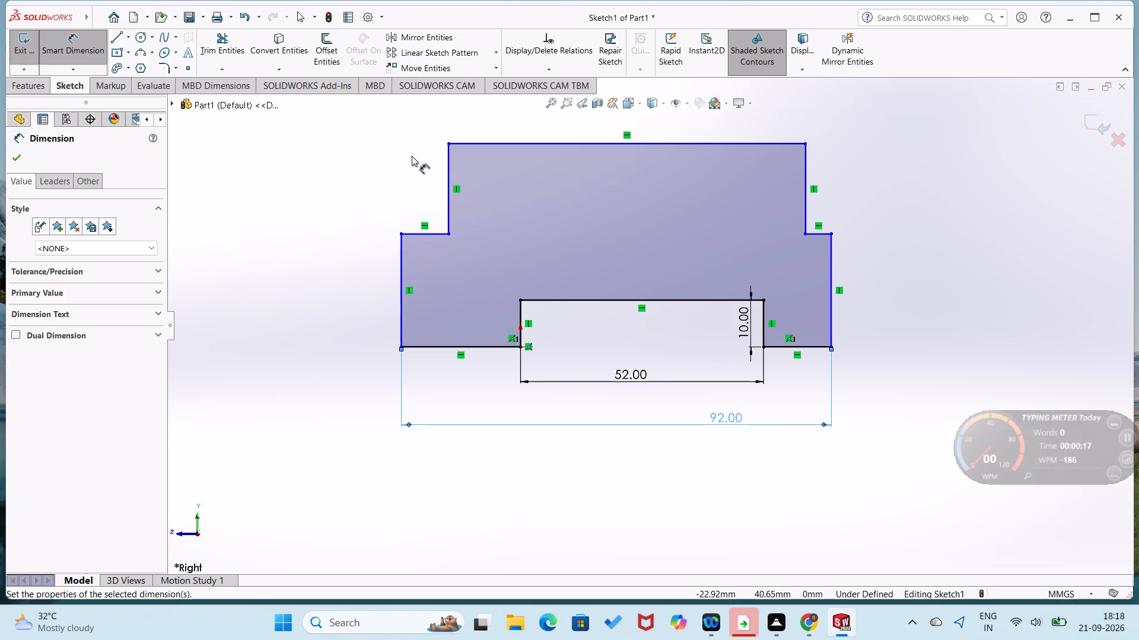
Dimension the upper block's left vertical edge as 12 mm and both outer vertical edges of the base as 10 mm.
{"action": "left_click", "coordinate": [448, 170]}
{"action": "left_click", "coordinate": [438, 167]}
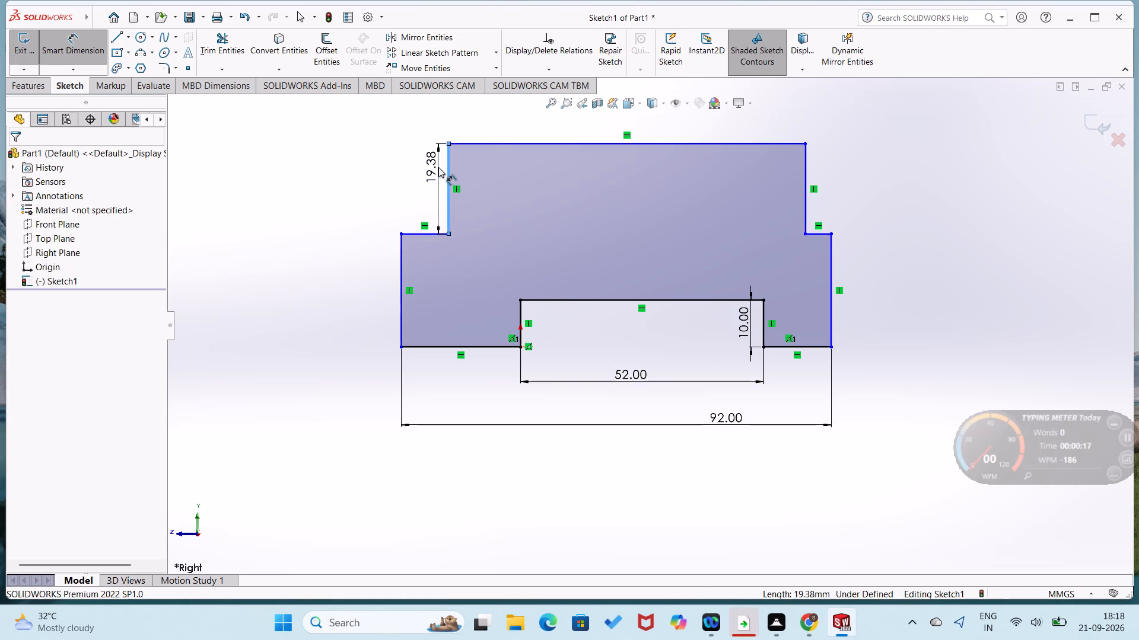
{"action": "type", "text": "12"}
{"action": "key", "text": "Return"}
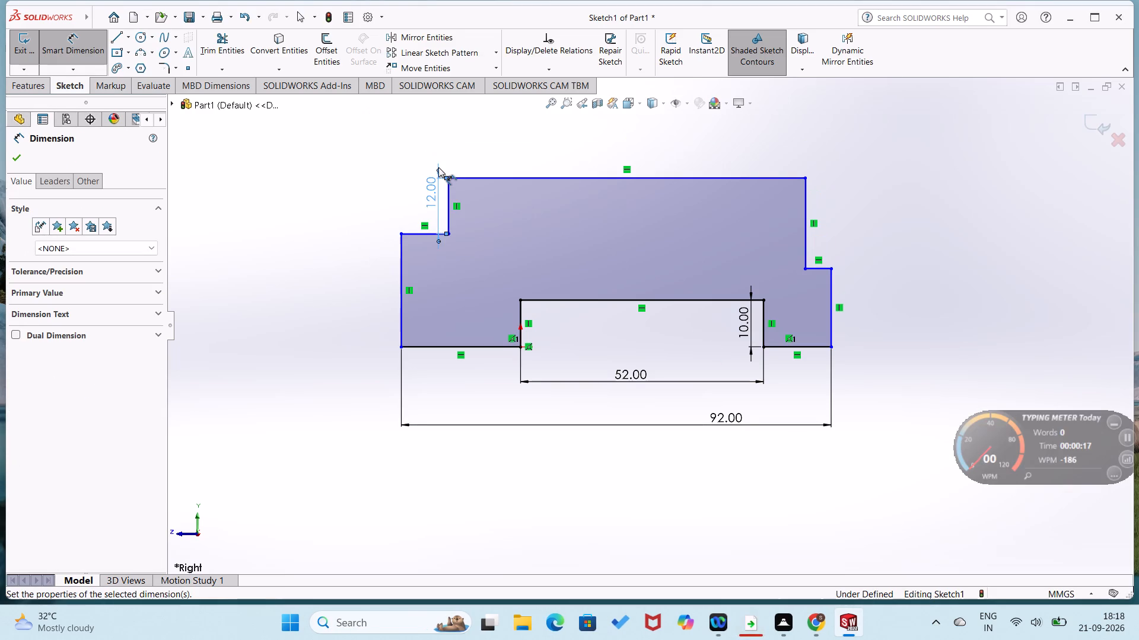
{"action": "left_click", "coordinate": [399, 305]}
{"action": "left_click", "coordinate": [372, 312]}
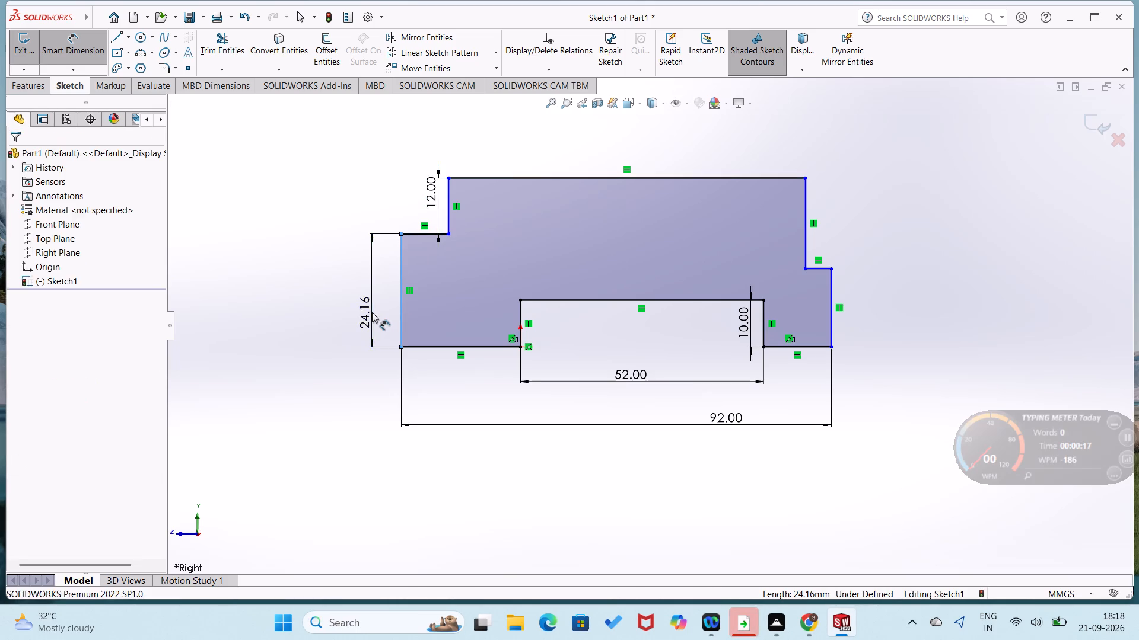
{"action": "type", "text": "10"}
{"action": "key", "text": "Return"}
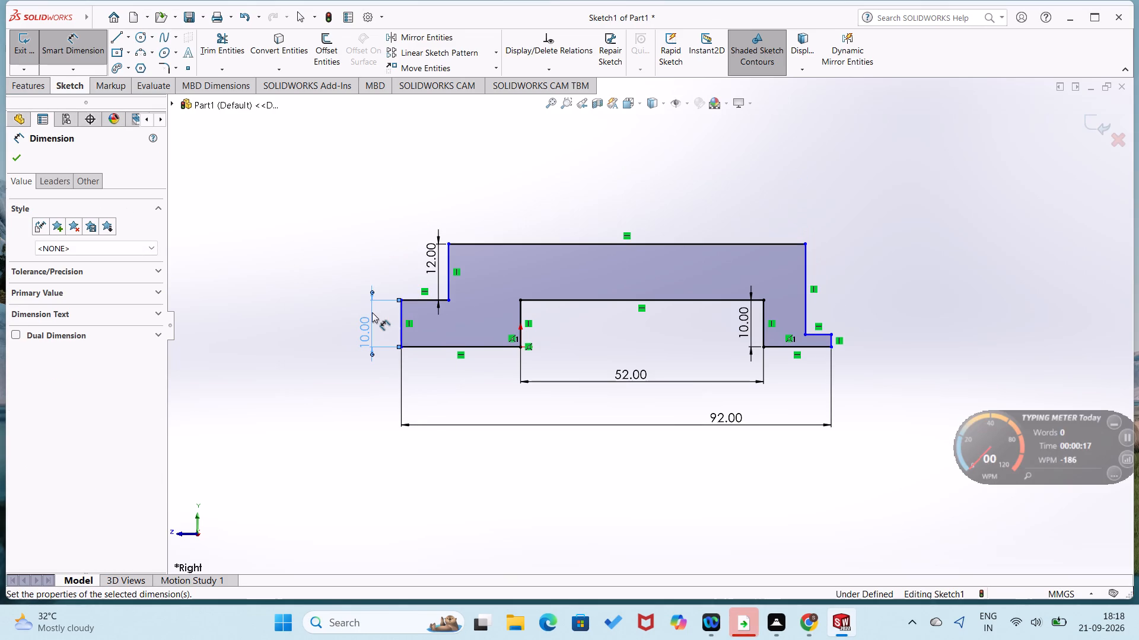
{"action": "left_click", "coordinate": [829, 342]}
{"action": "left_click", "coordinate": [853, 344]}
{"action": "type", "text": "10"}
{"action": "key", "text": "Return"}
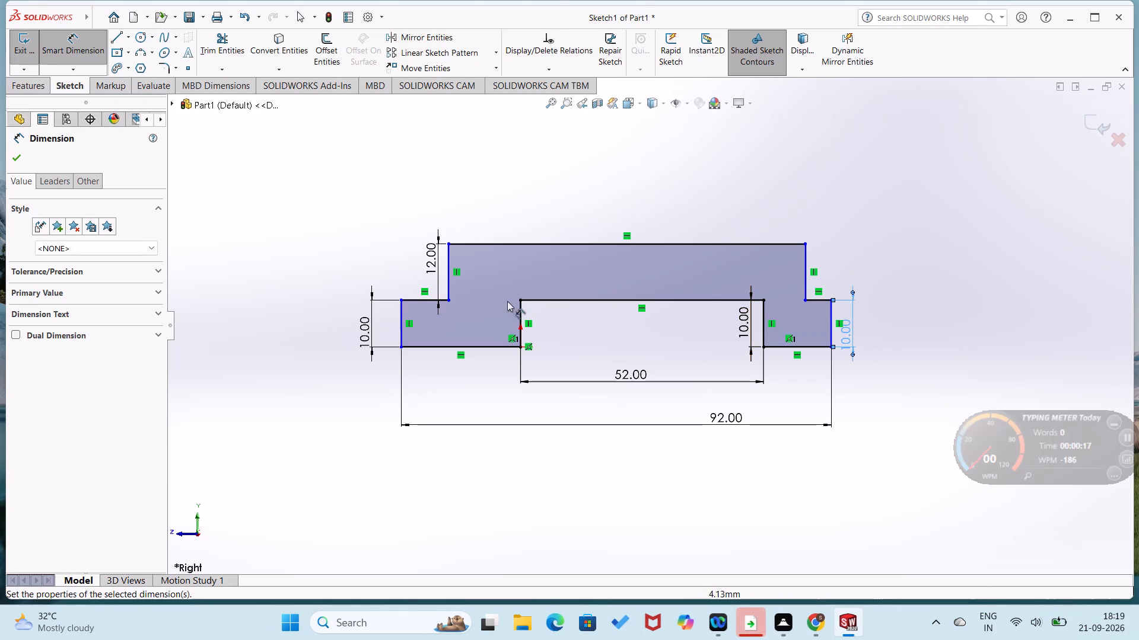
Dimension the horizontal ledges on both sides of the upper block as 10 mm each.
{"action": "left_click", "coordinate": [425, 300]}
{"action": "left_click", "coordinate": [422, 321]}
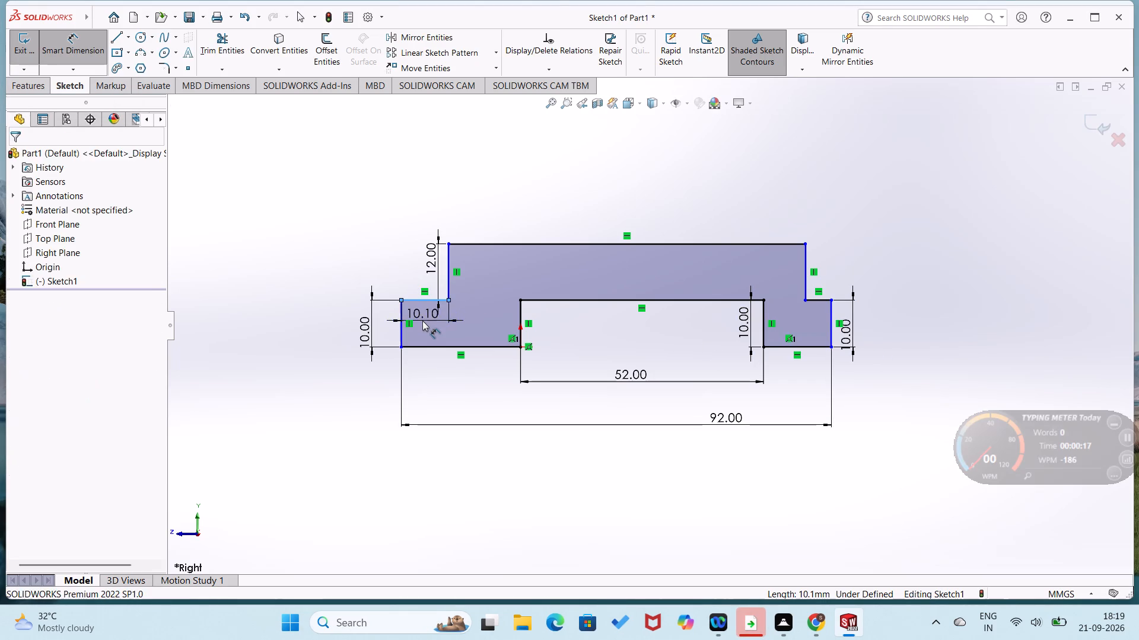
{"action": "type", "text": "10"}
{"action": "key", "text": "Return"}
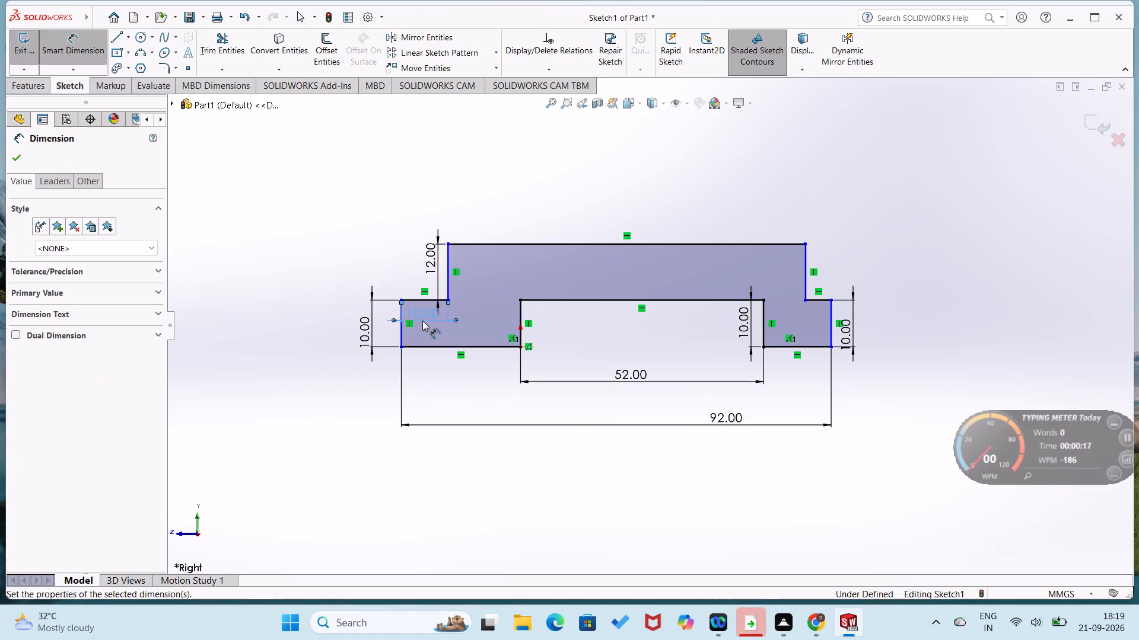
{"action": "left_click", "coordinate": [314, 417]}
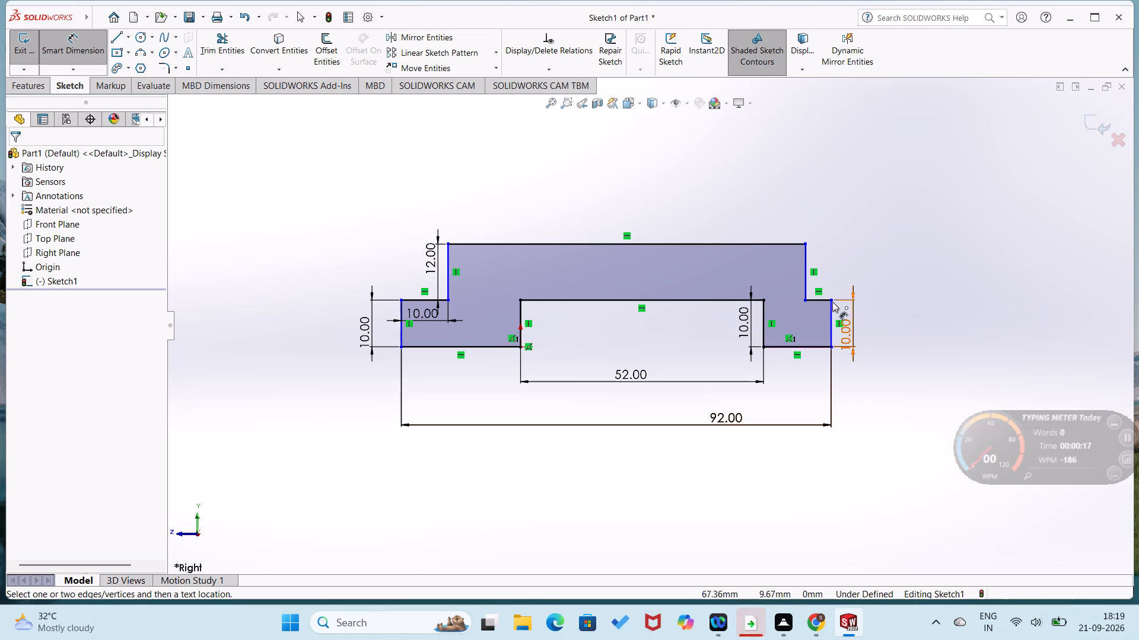
{"action": "left_click", "coordinate": [819, 303]}
{"action": "left_click", "coordinate": [814, 322]}
{"action": "type", "text": "10"}
{"action": "key", "text": "Return"}
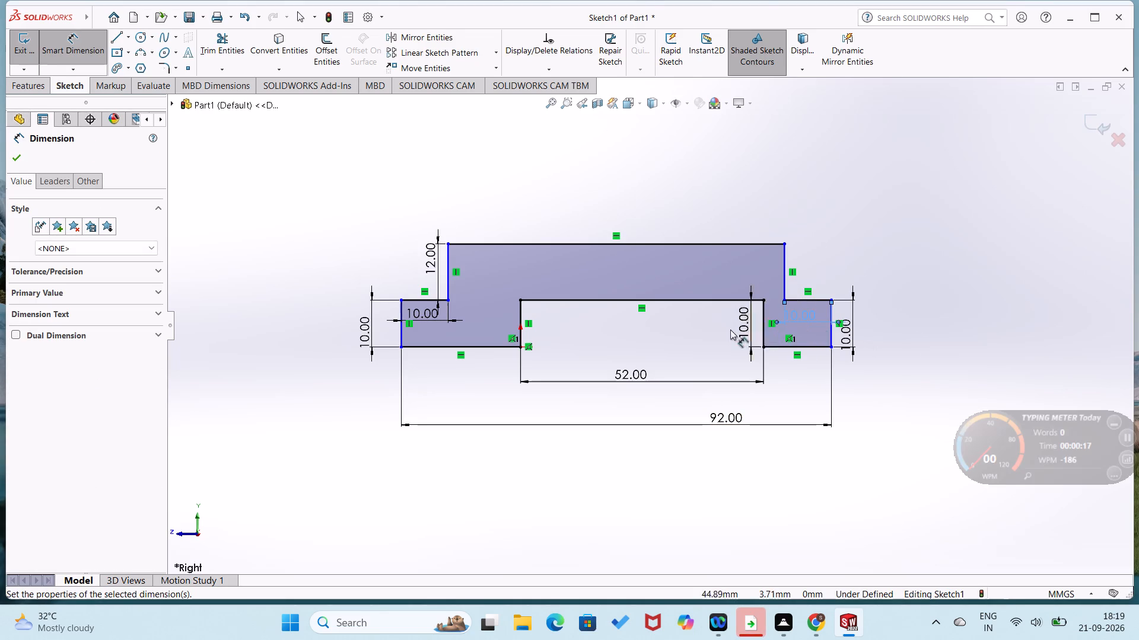
{"action": "left_click", "coordinate": [698, 337]}
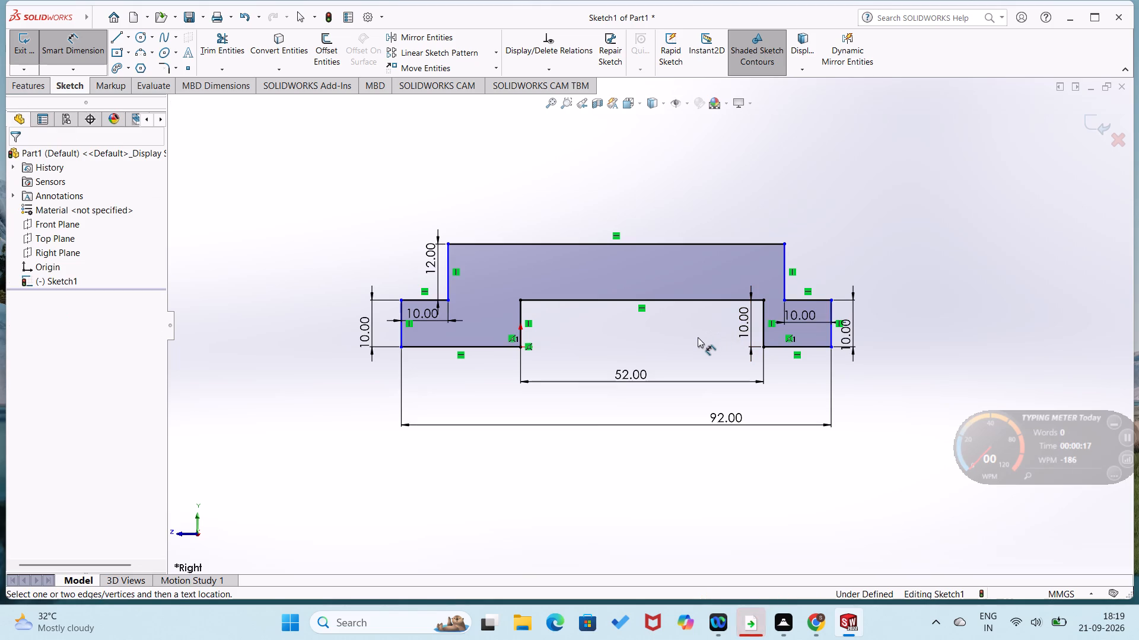
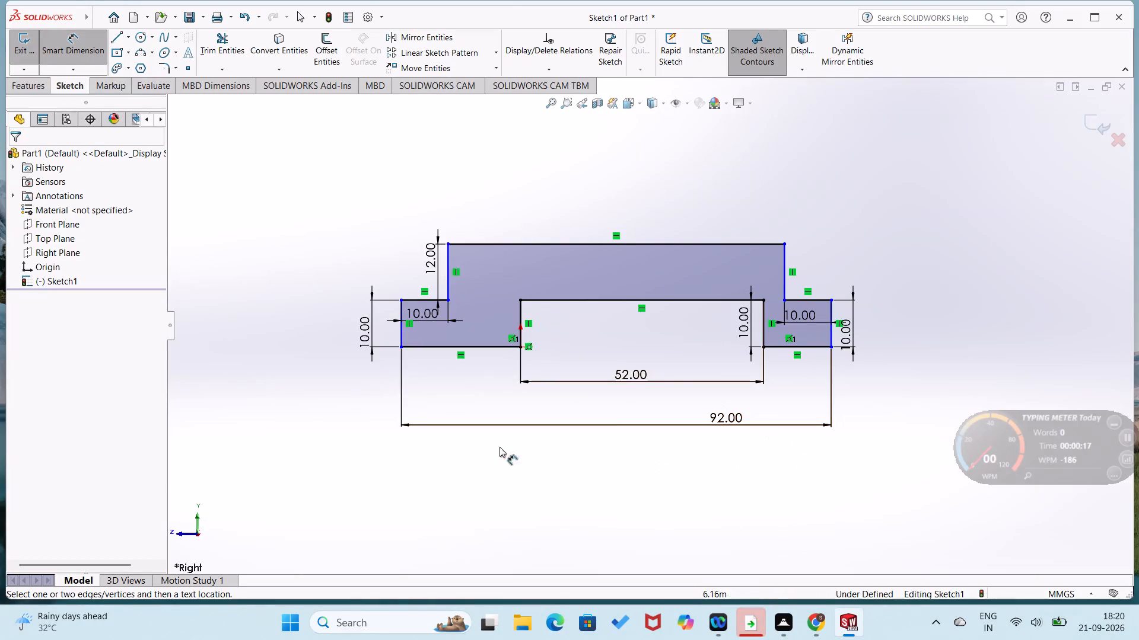
Dimension the profile's bottom-left horizontal edge, between the outer corner and the notch, as 20 mm.
{"action": "left_click", "coordinate": [431, 348]}
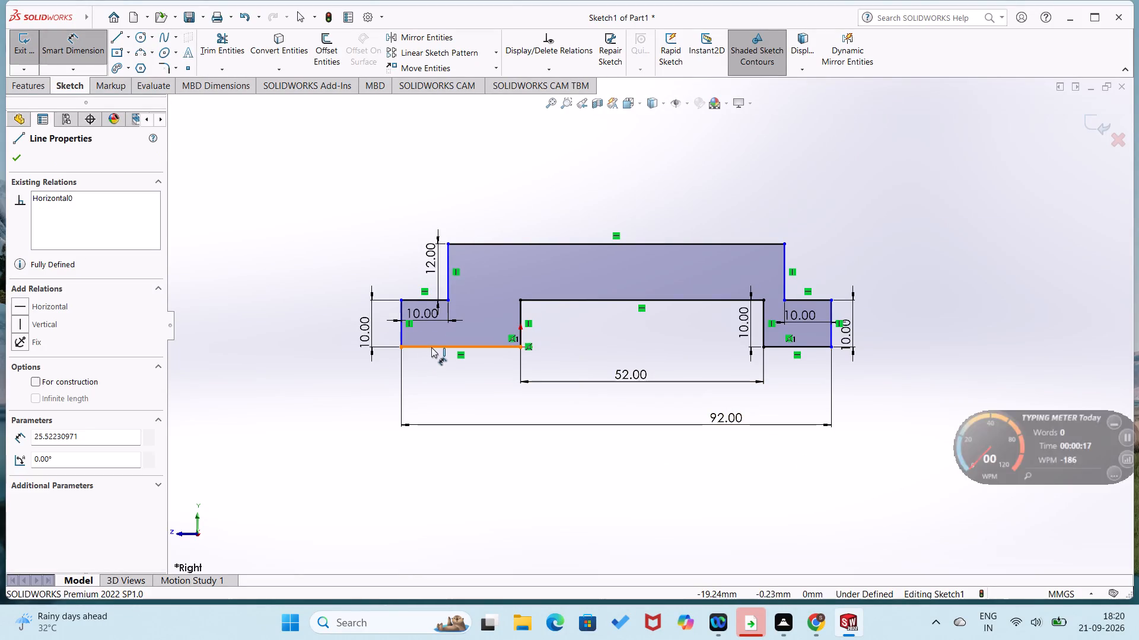
{"action": "left_click", "coordinate": [431, 382]}
{"action": "type", "text": "20"}
{"action": "key", "text": "Return"}
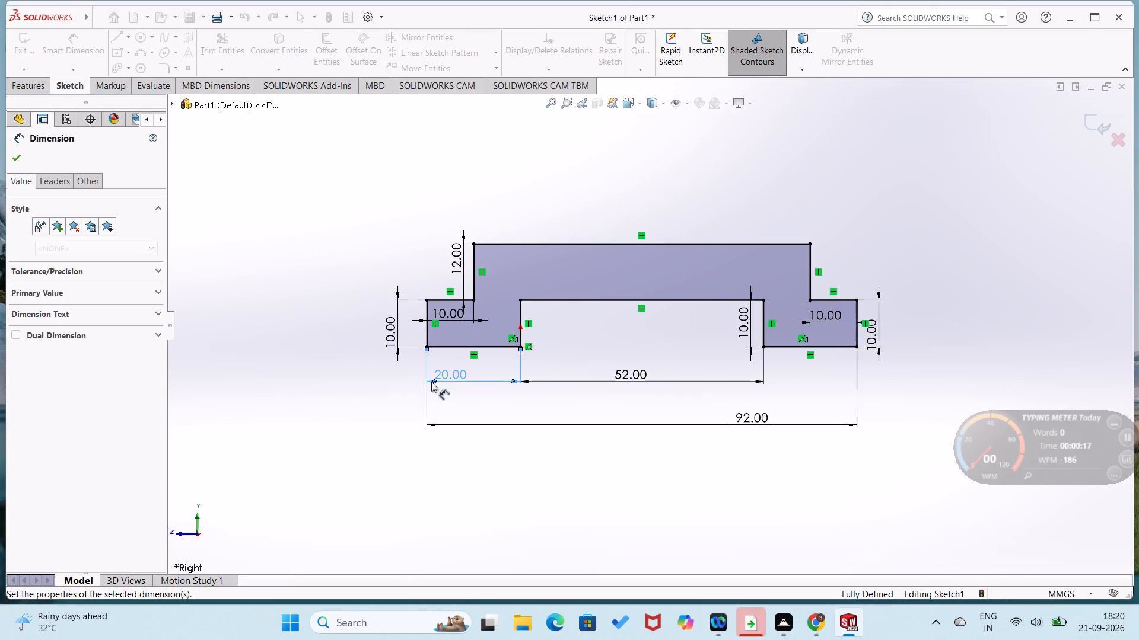
{"action": "left_click", "coordinate": [362, 391]}
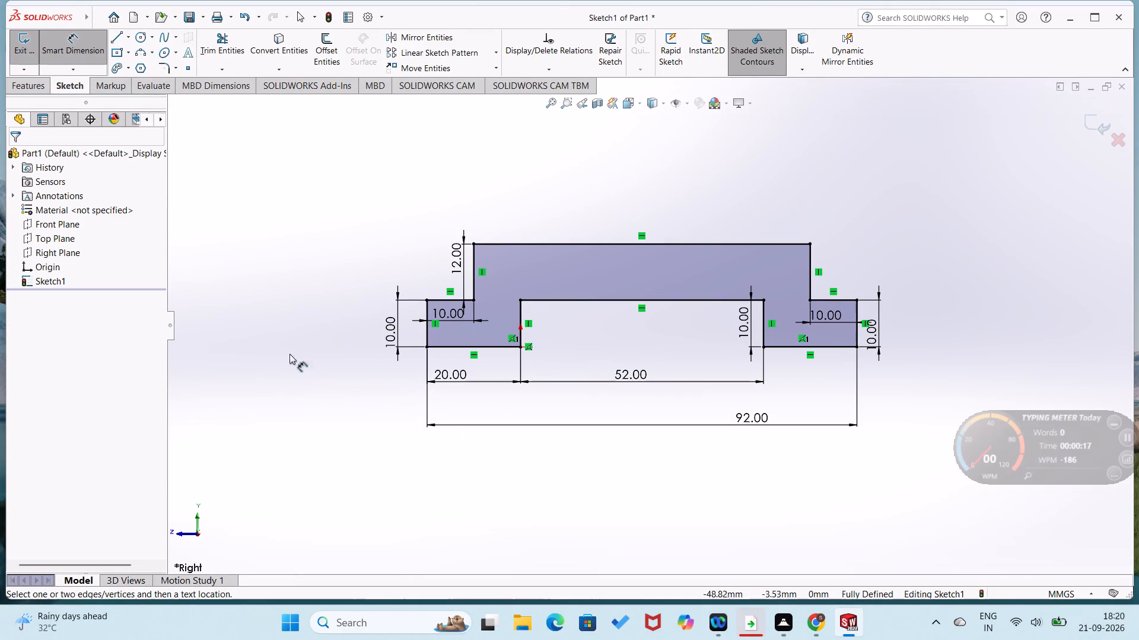
Extrude the stepped profile as a blind boss in the reversed direction to a depth of about 150 mm.
{"action": "left_click", "coordinate": [27, 92]}
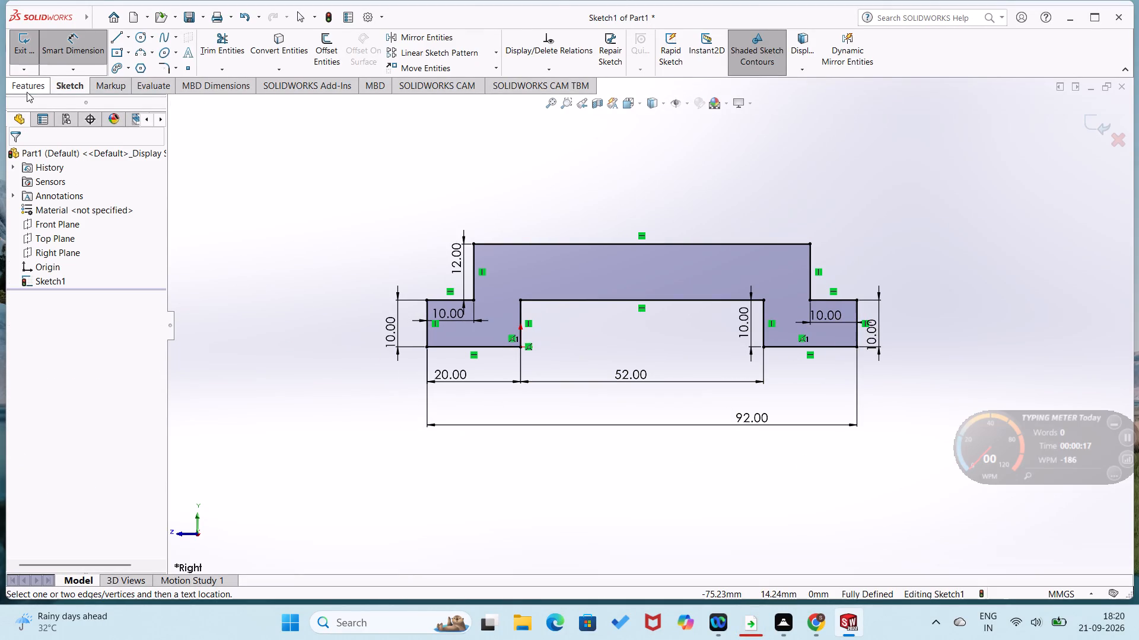
{"action": "left_click", "coordinate": [31, 63]}
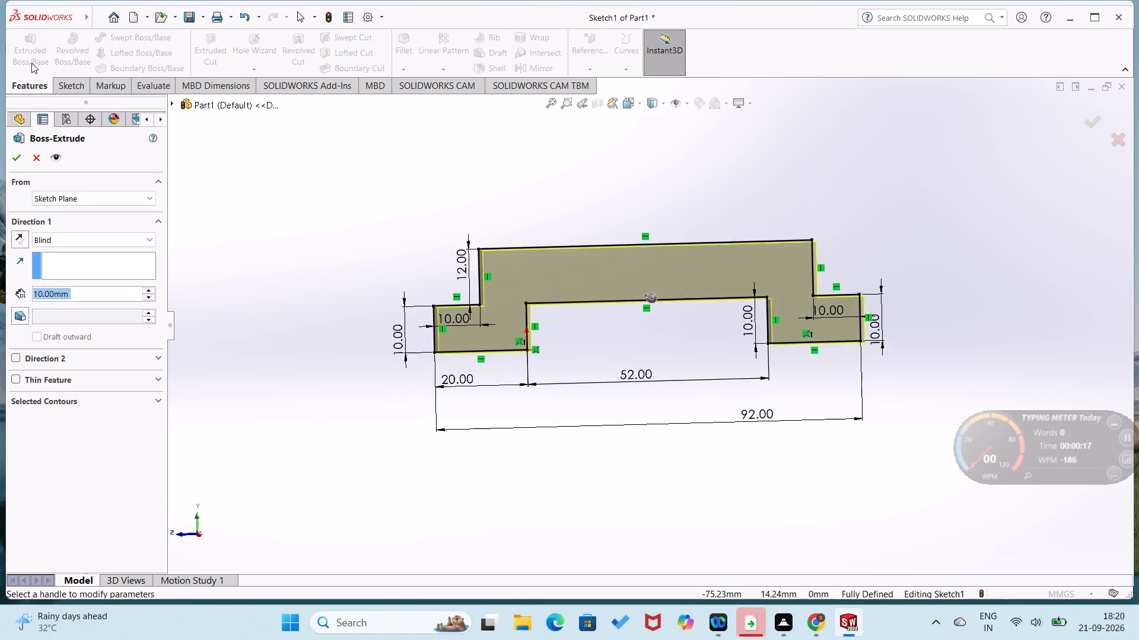
{"action": "left_click", "coordinate": [20, 235]}
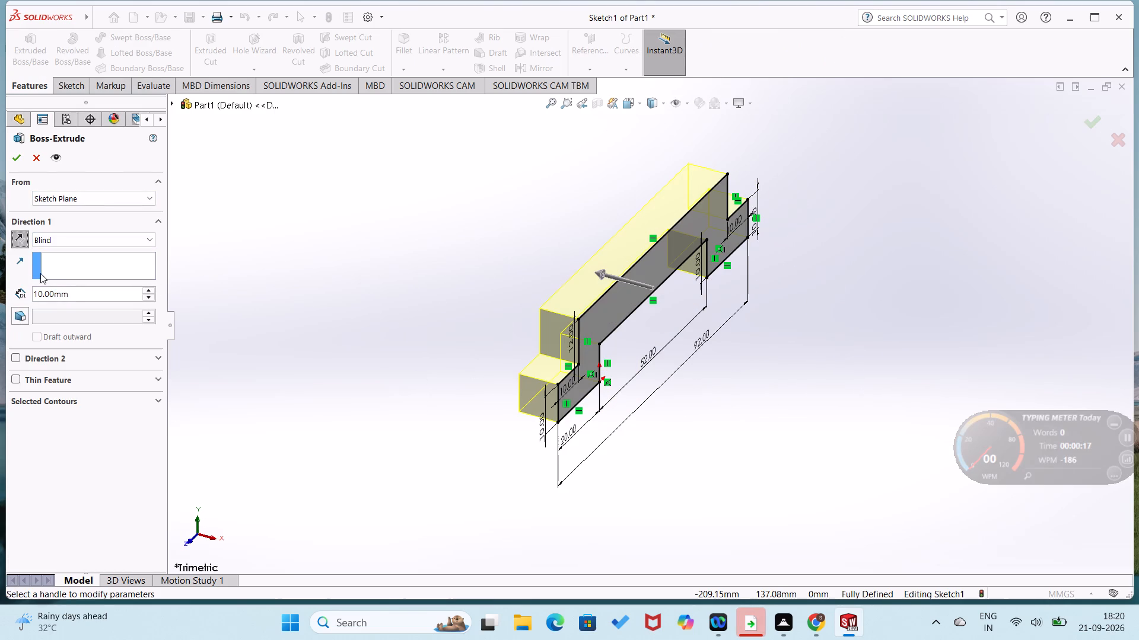
{"action": "left_click", "coordinate": [152, 295]}
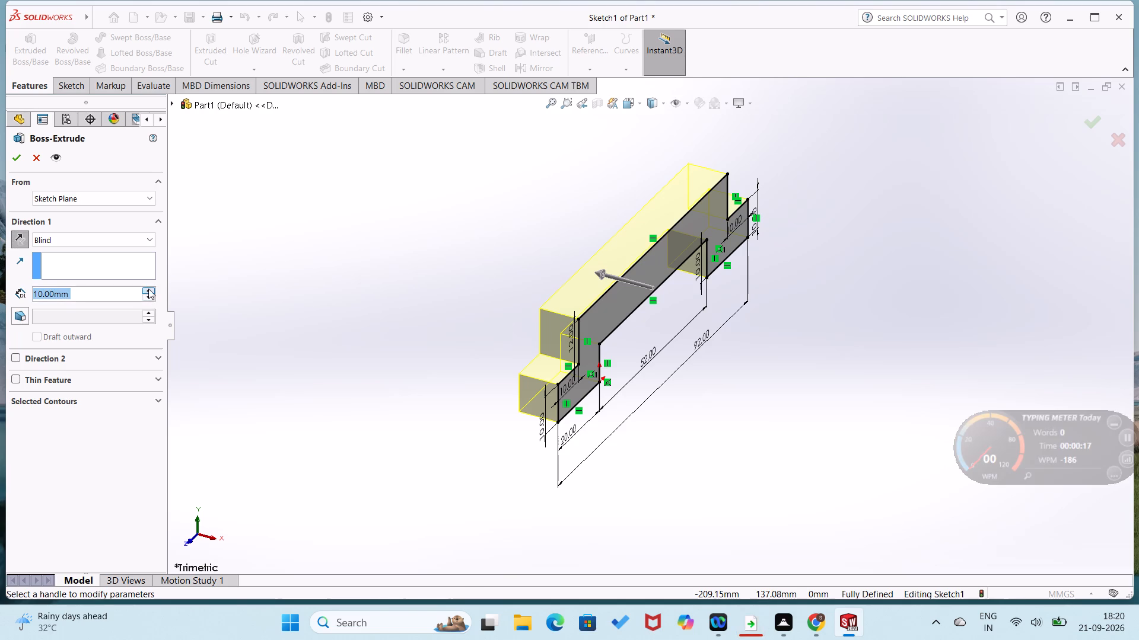
{"action": "triple_click", "coordinate": [148, 289]}
{"action": "triple_click", "coordinate": [148, 289]}
{"action": "triple_click", "coordinate": [148, 289]}
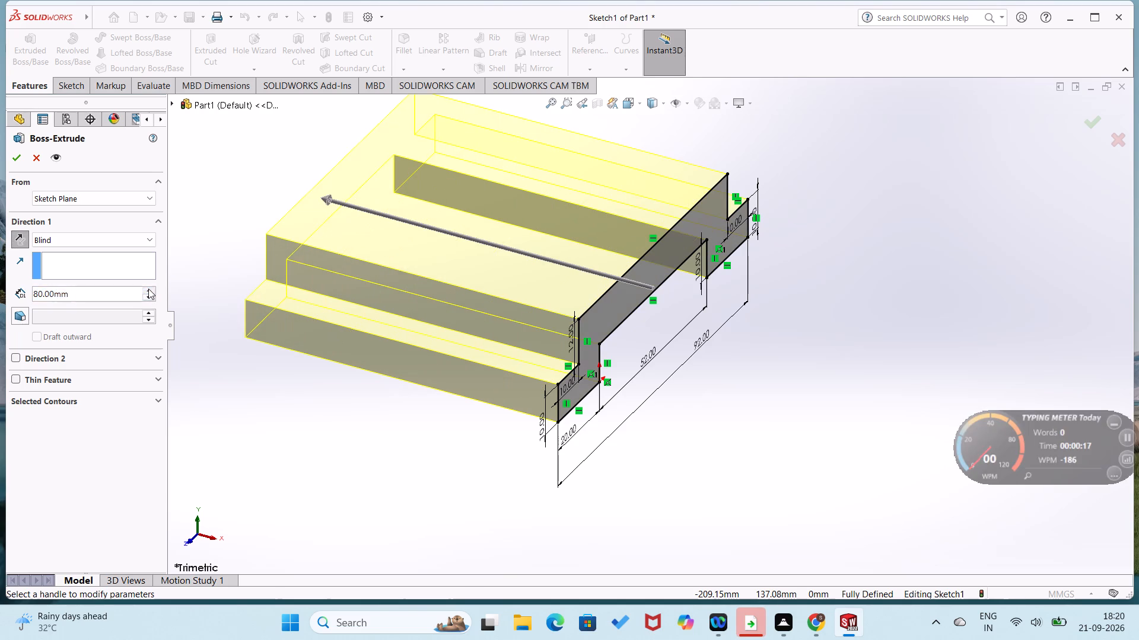
{"action": "triple_click", "coordinate": [148, 289]}
{"action": "left_click", "coordinate": [148, 289]}
{"action": "left_click", "coordinate": [148, 289]}
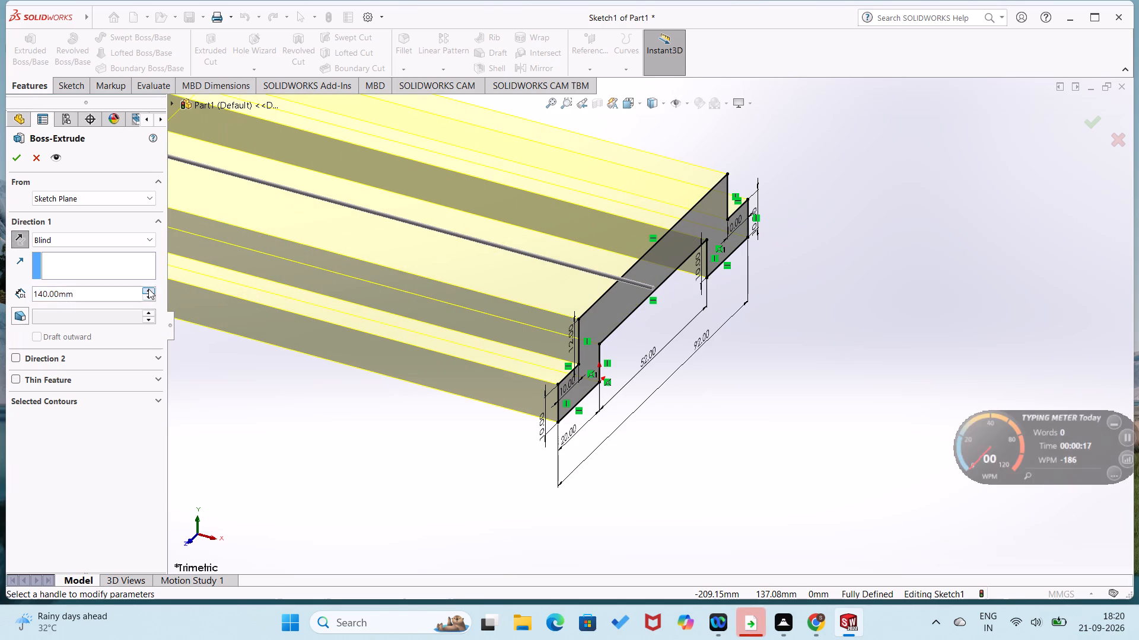
{"action": "left_click", "coordinate": [21, 158]}
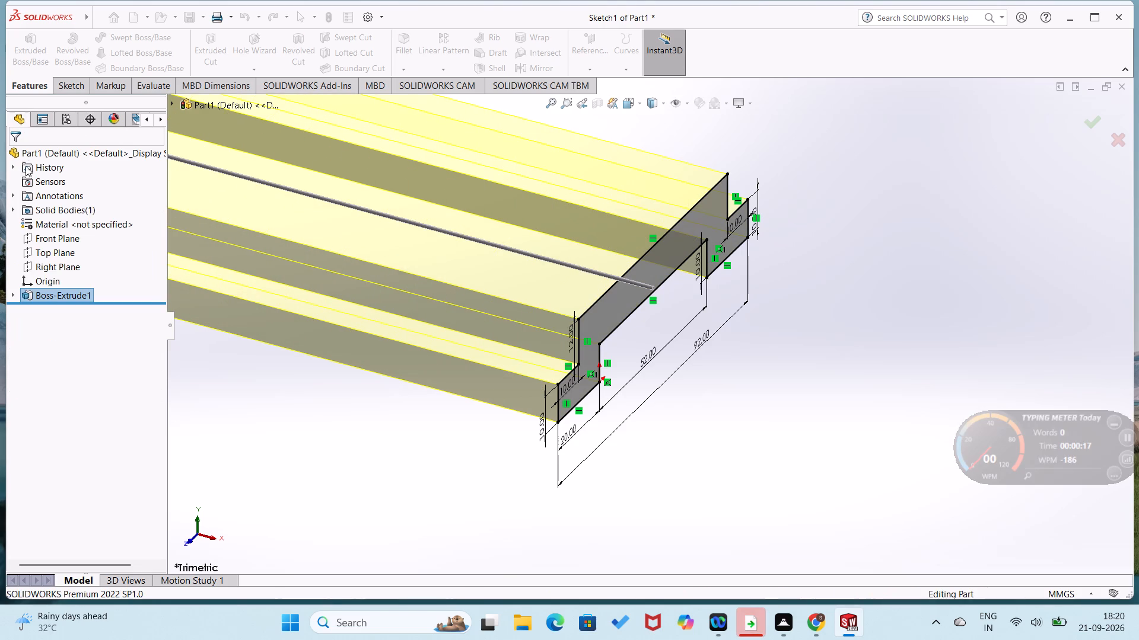
{"action": "left_click", "coordinate": [230, 379]}
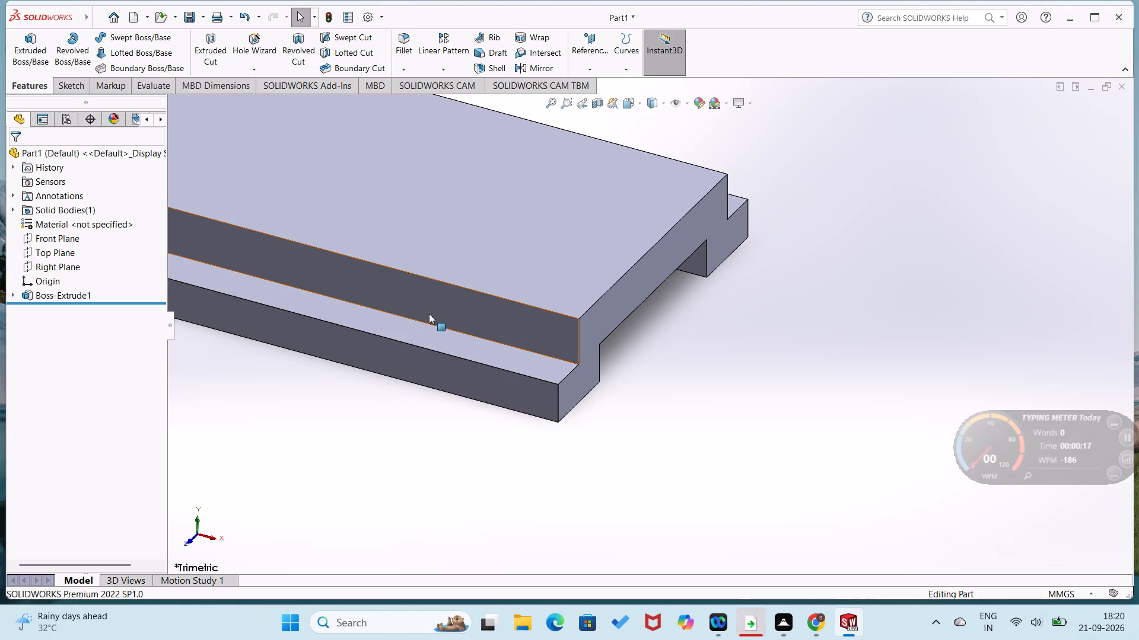
Open a new sketch on the long vertical side face of the upper block.
{"action": "right_click", "coordinate": [436, 311]}
{"action": "left_click", "coordinate": [465, 294]}
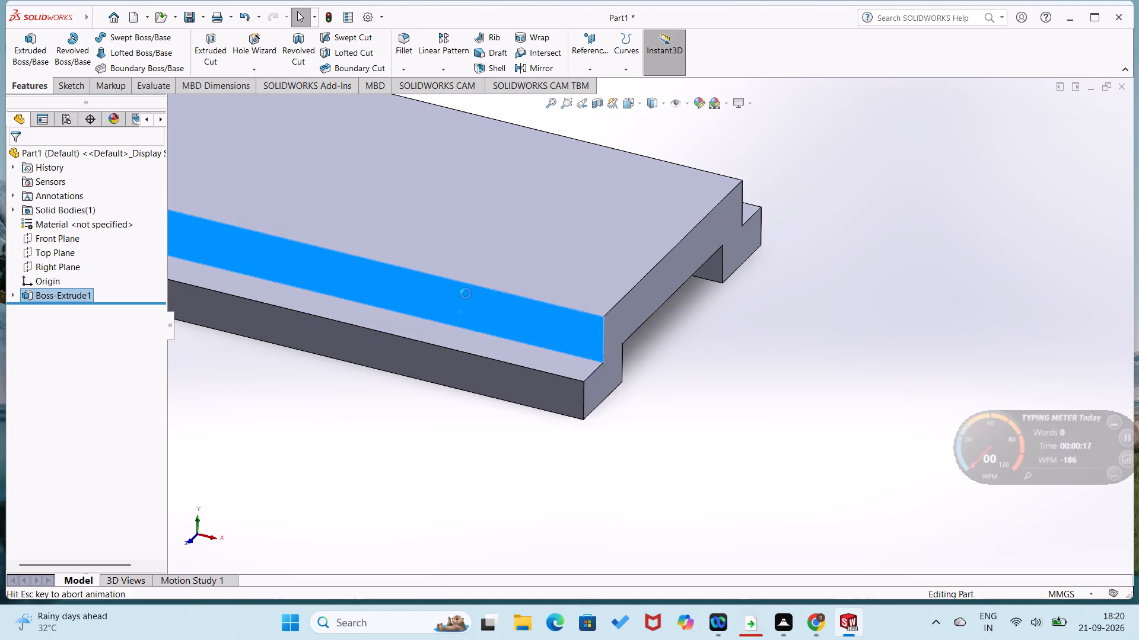
{"action": "right_click", "coordinate": [328, 353]}
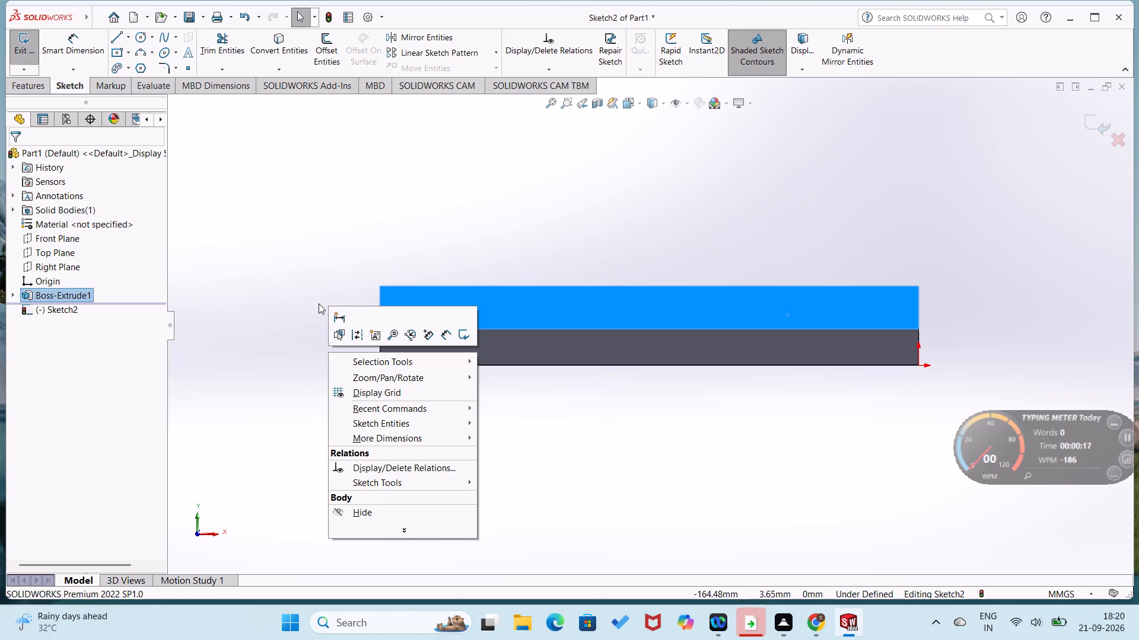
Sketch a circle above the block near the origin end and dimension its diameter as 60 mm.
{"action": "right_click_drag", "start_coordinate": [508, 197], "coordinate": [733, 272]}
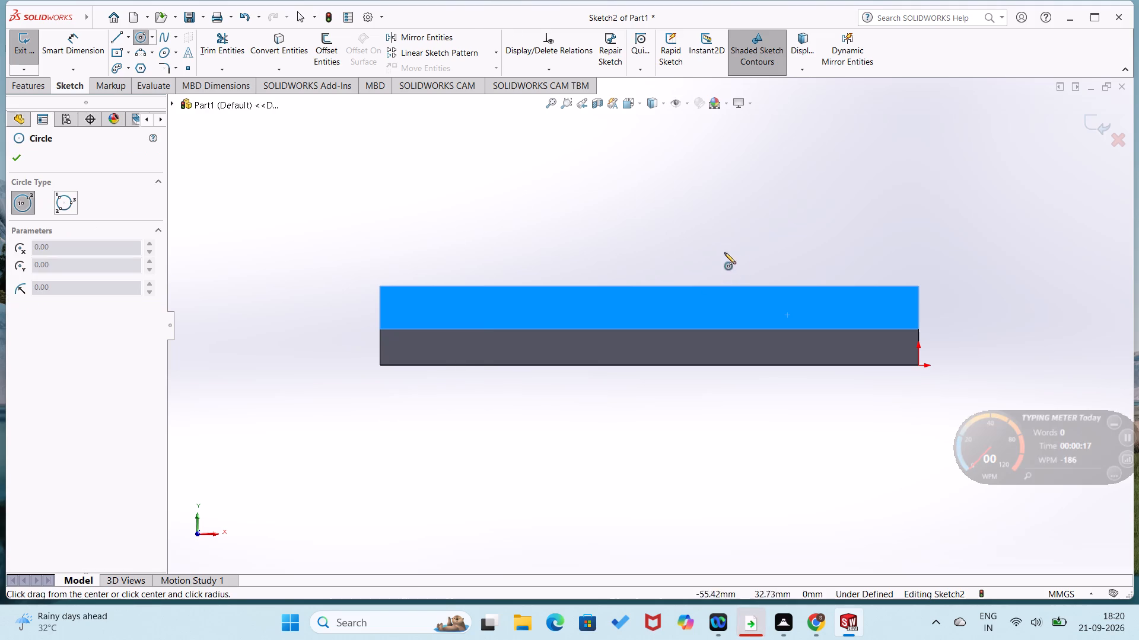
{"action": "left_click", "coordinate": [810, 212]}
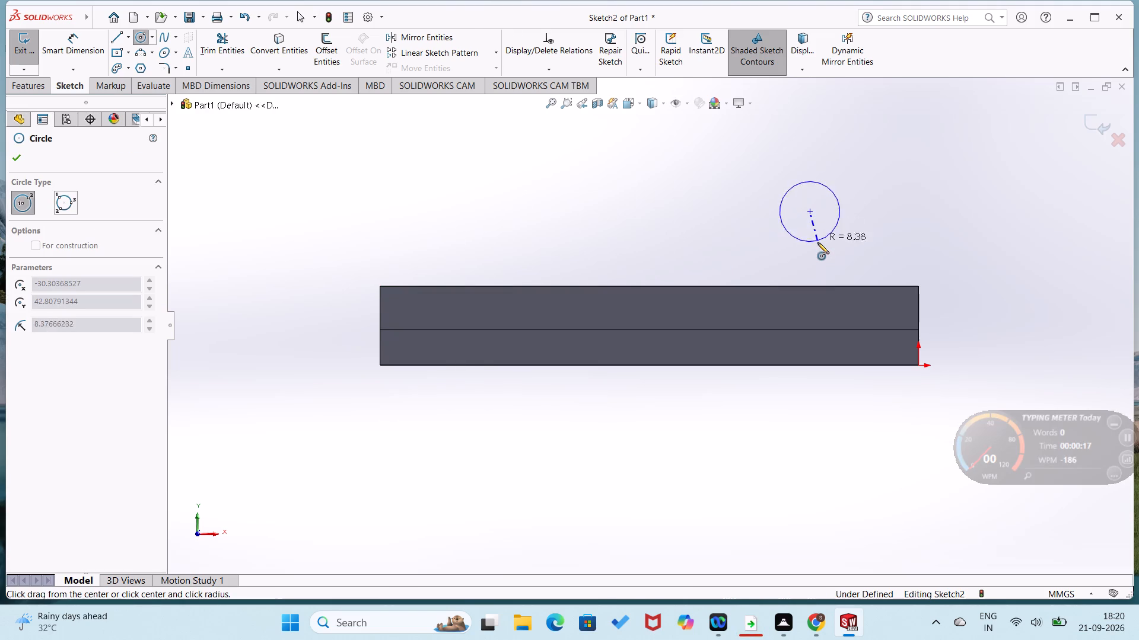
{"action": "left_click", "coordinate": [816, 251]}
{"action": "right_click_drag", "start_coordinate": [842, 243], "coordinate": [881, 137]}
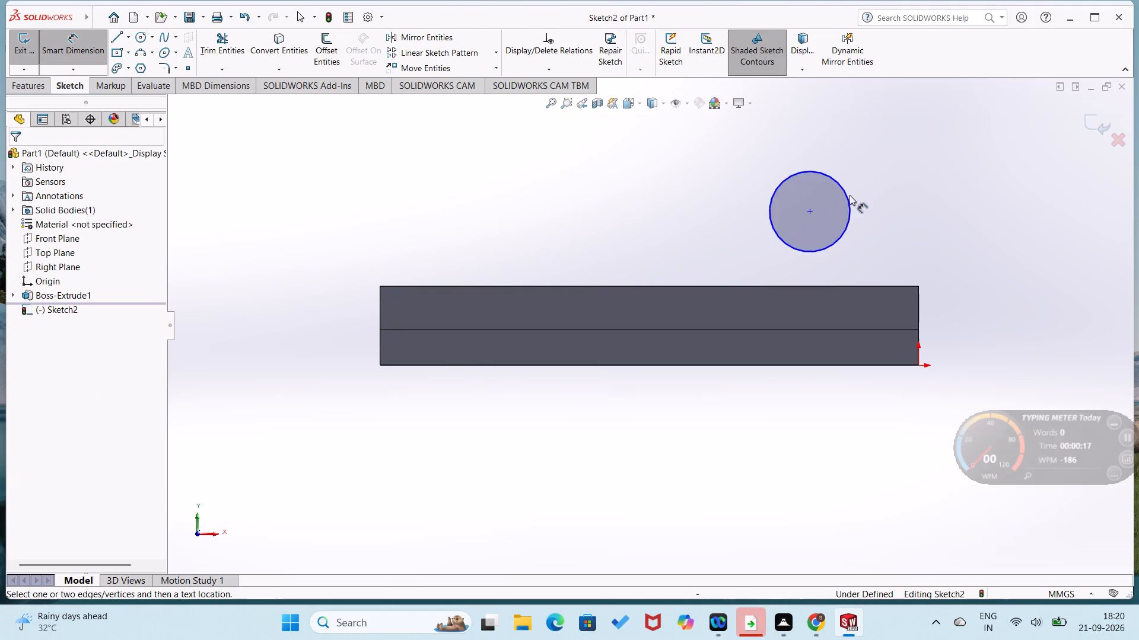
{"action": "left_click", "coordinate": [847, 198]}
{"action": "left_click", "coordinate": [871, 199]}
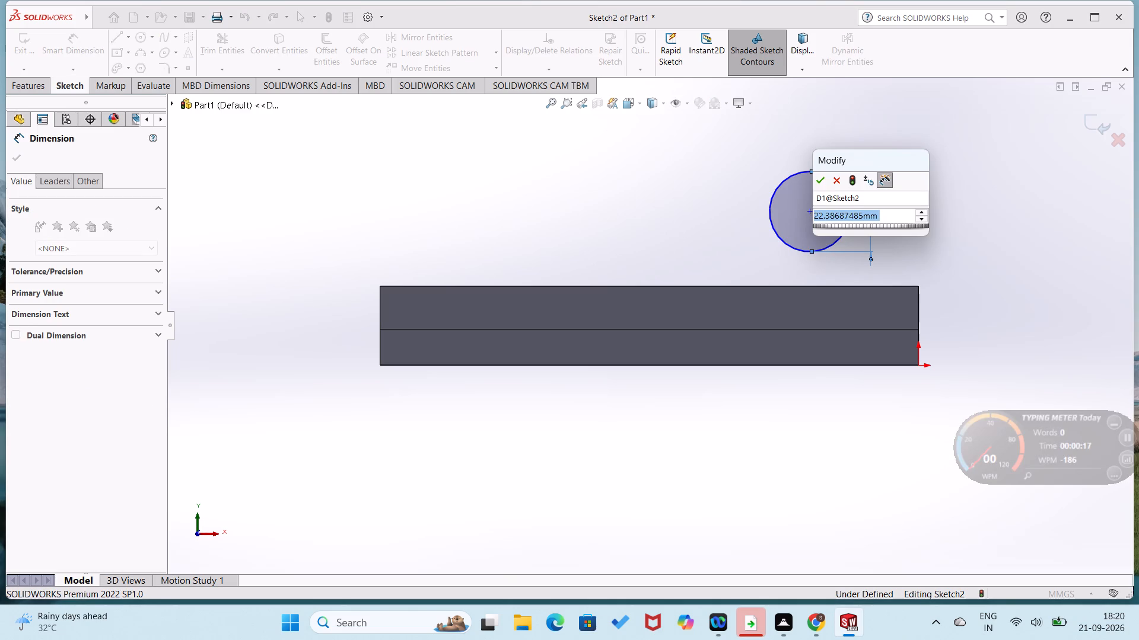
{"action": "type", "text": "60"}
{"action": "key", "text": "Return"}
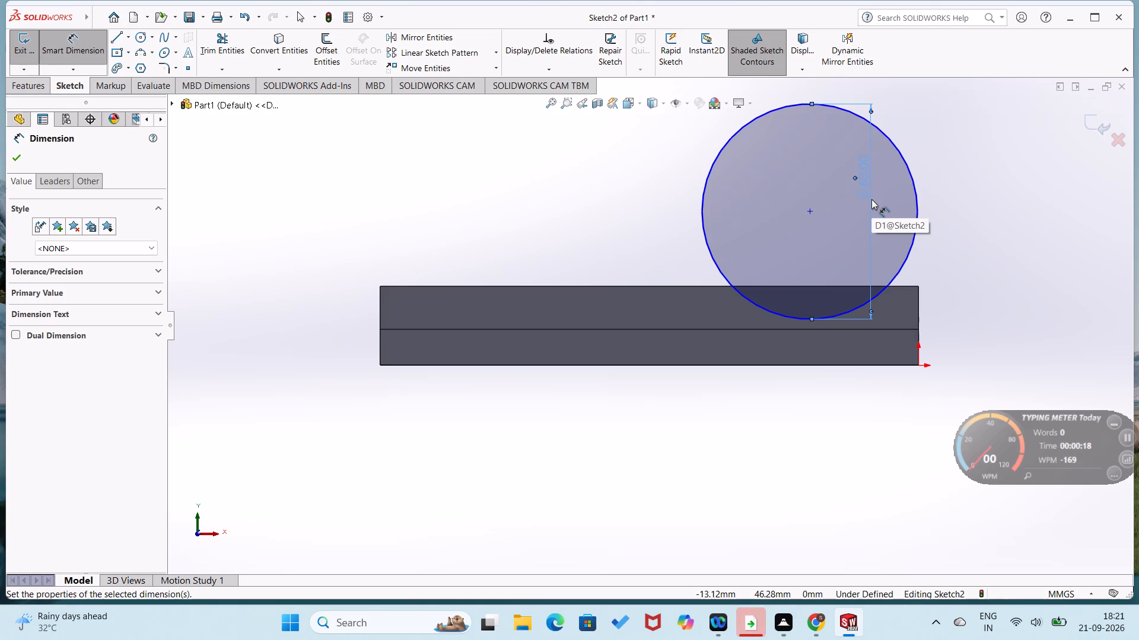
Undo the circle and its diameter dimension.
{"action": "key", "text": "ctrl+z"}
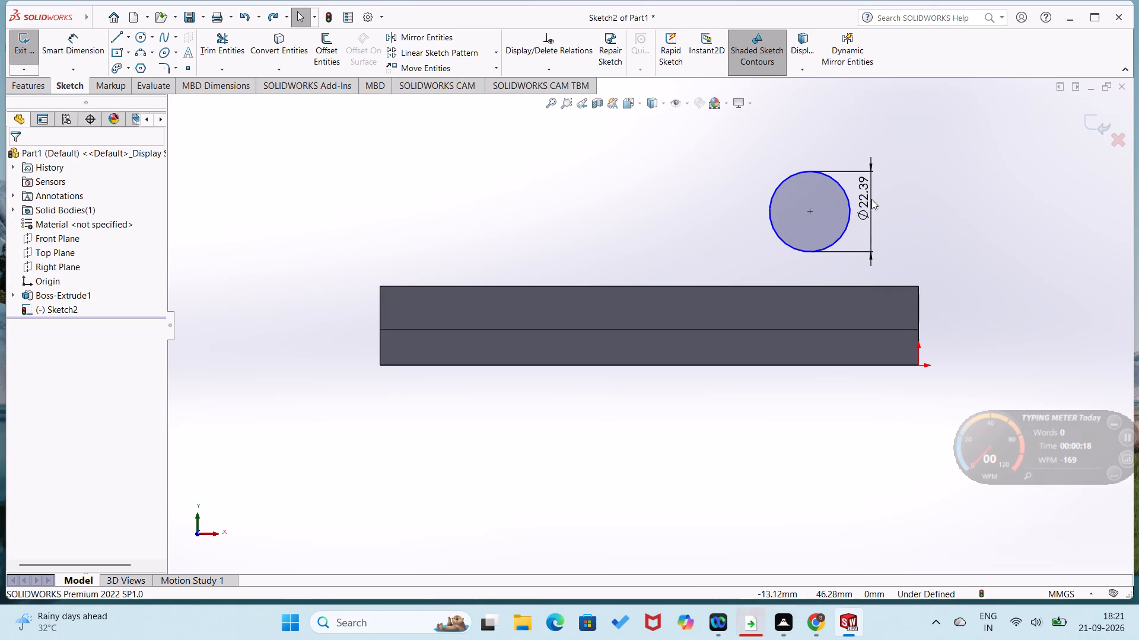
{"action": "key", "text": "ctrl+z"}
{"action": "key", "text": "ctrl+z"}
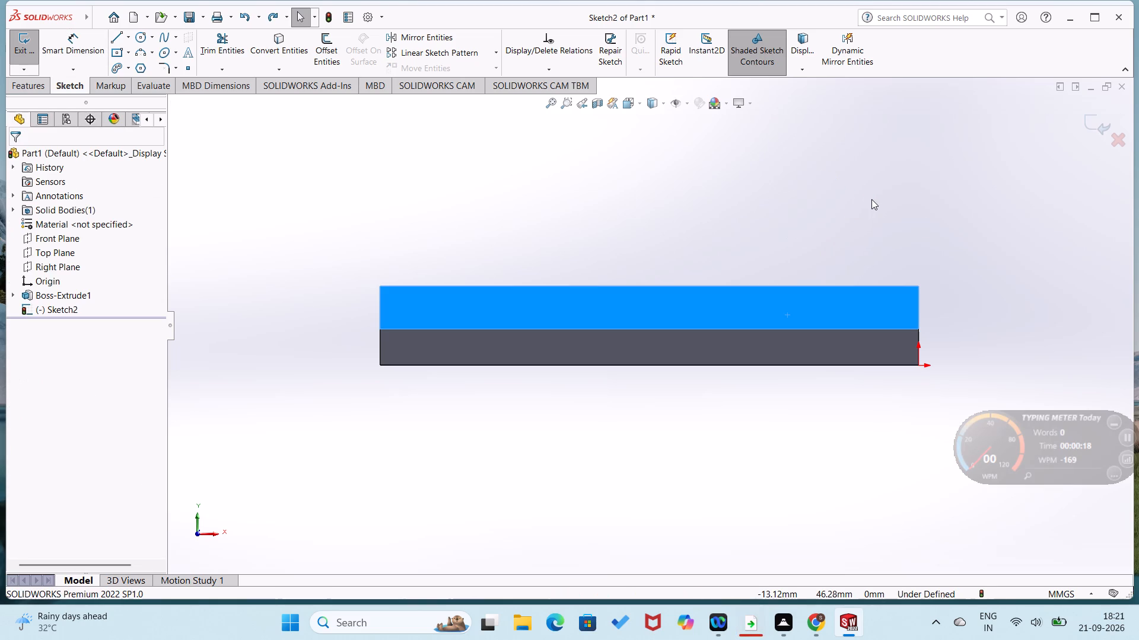
Sketch a closed round-topped profile on the block's top edge from the origin-end corner, with vertical sides about 23 mm and a tangent arc of about 14.7 mm radius.
{"action": "right_click_drag", "start_coordinate": [876, 212], "coordinate": [688, 215]}
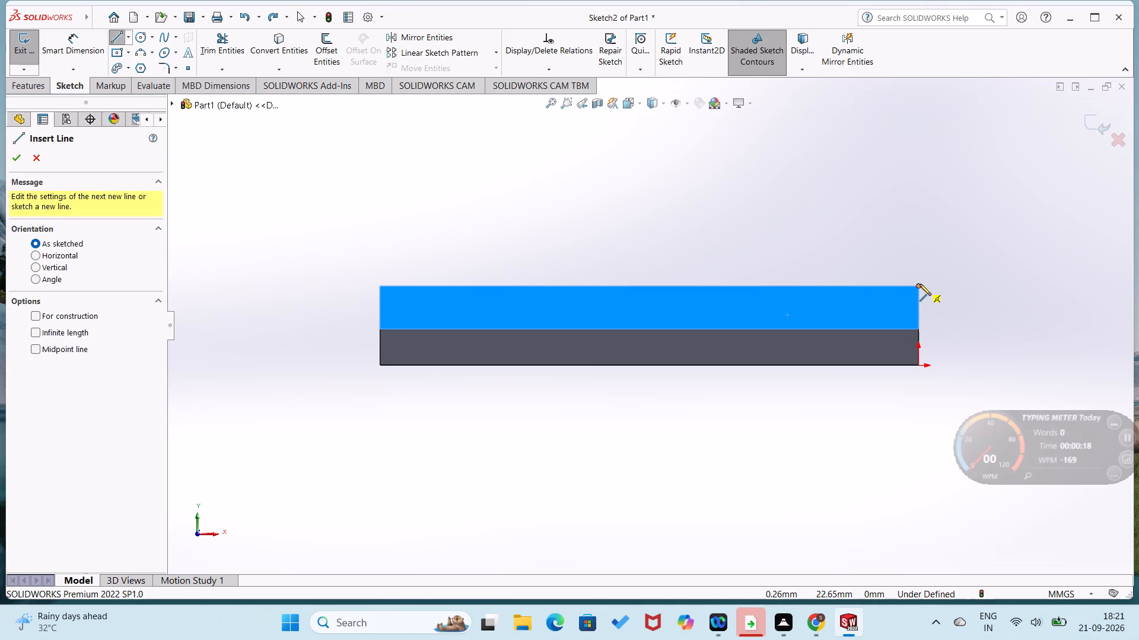
{"action": "left_click", "coordinate": [920, 284]}
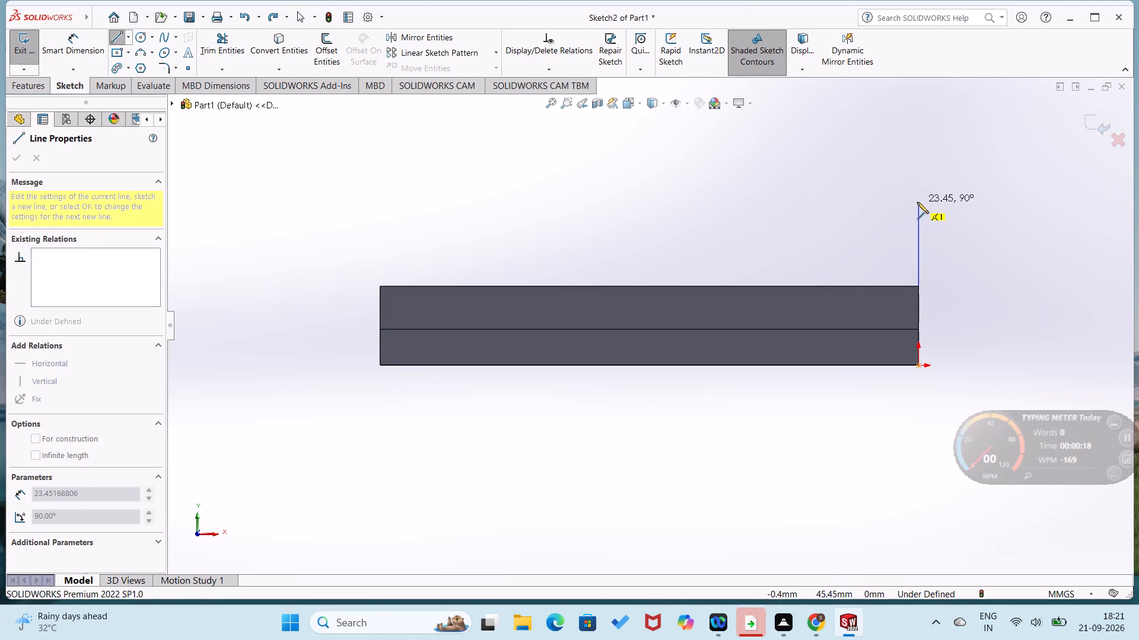
{"action": "left_click", "coordinate": [917, 202]}
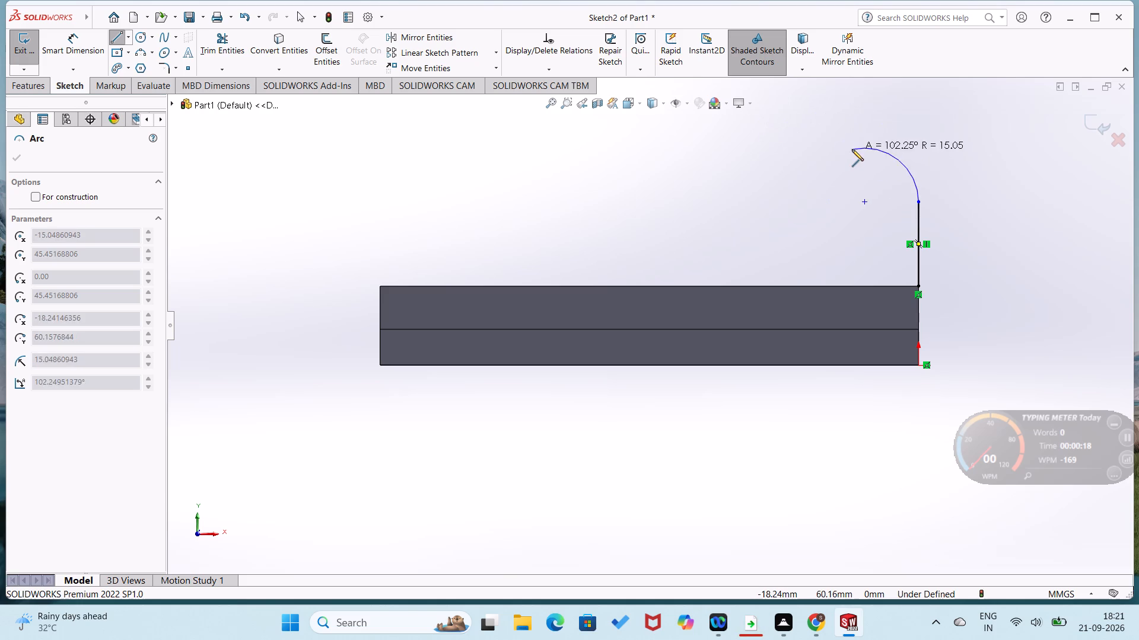
{"action": "left_click", "coordinate": [813, 200]}
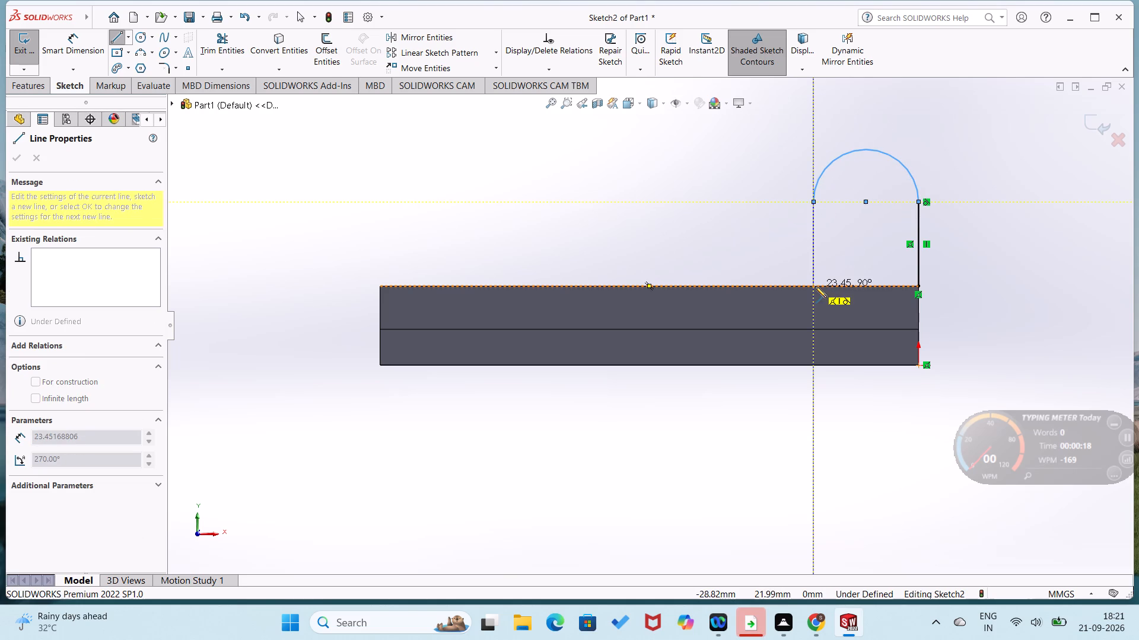
{"action": "left_click_drag", "start_coordinate": [815, 287], "coordinate": [823, 289]}
{"action": "left_click", "coordinate": [915, 286]}
Dimension the radius of the profile's top arc as 30 mm.
{"action": "right_click_drag", "start_coordinate": [939, 273], "coordinate": [944, 161]}
{"action": "left_click", "coordinate": [914, 189]}
{"action": "left_click", "coordinate": [936, 161]}
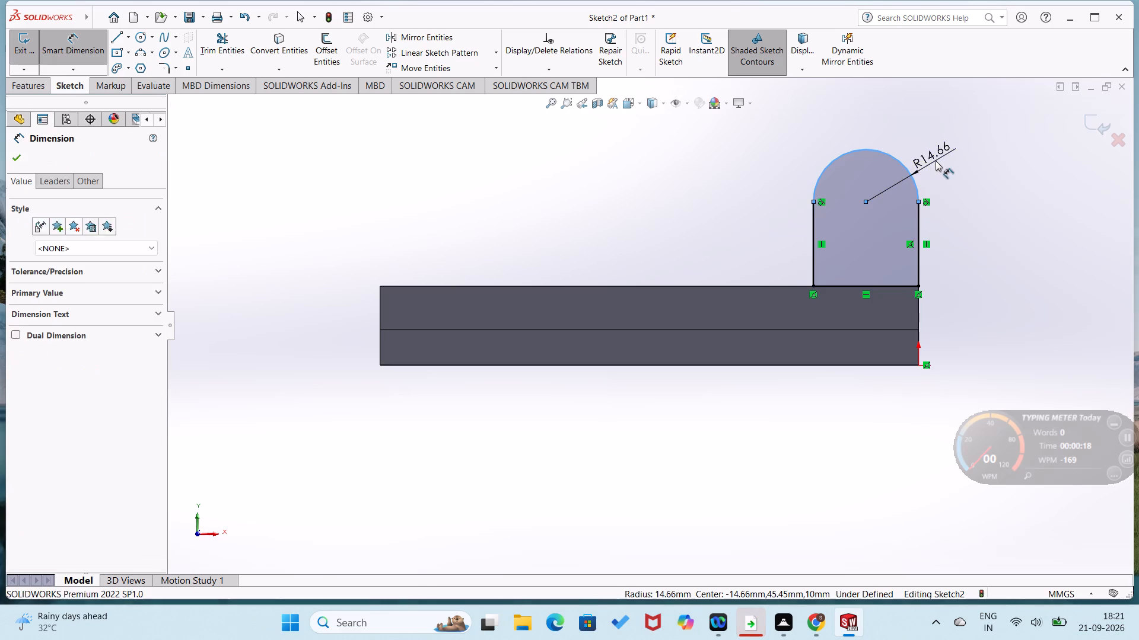
{"action": "type", "text": "30"}
{"action": "key", "text": "Return"}
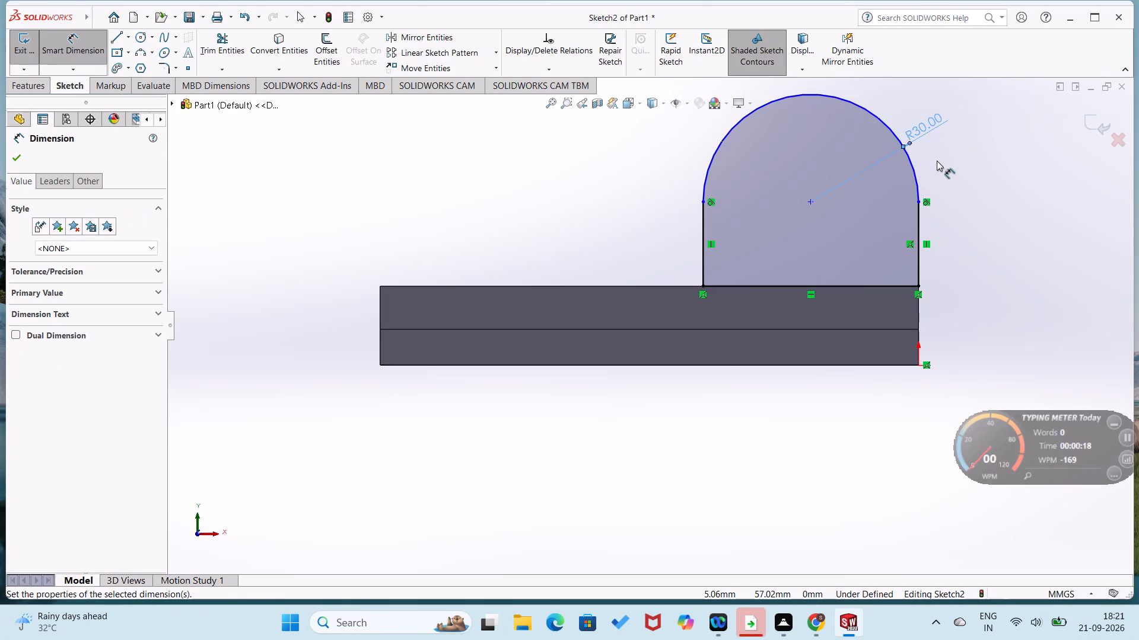
Dimension the height of the arc's centre above the base's bottom edge as 54 mm.
{"action": "left_click", "coordinate": [812, 201]}
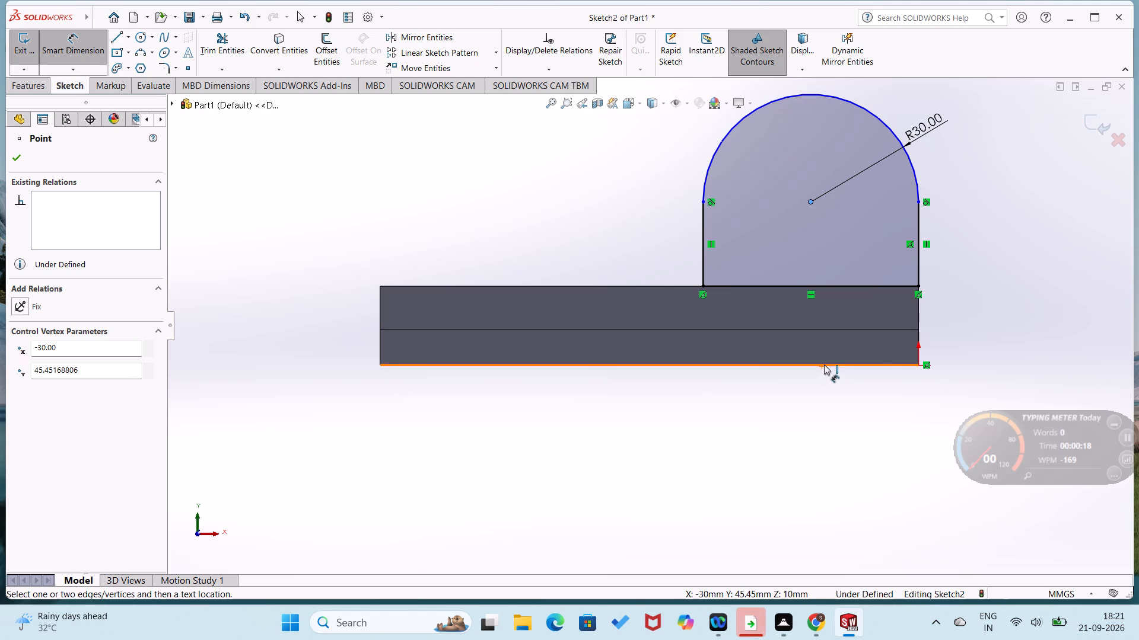
{"action": "left_click", "coordinate": [824, 364]}
{"action": "left_click", "coordinate": [1008, 314]}
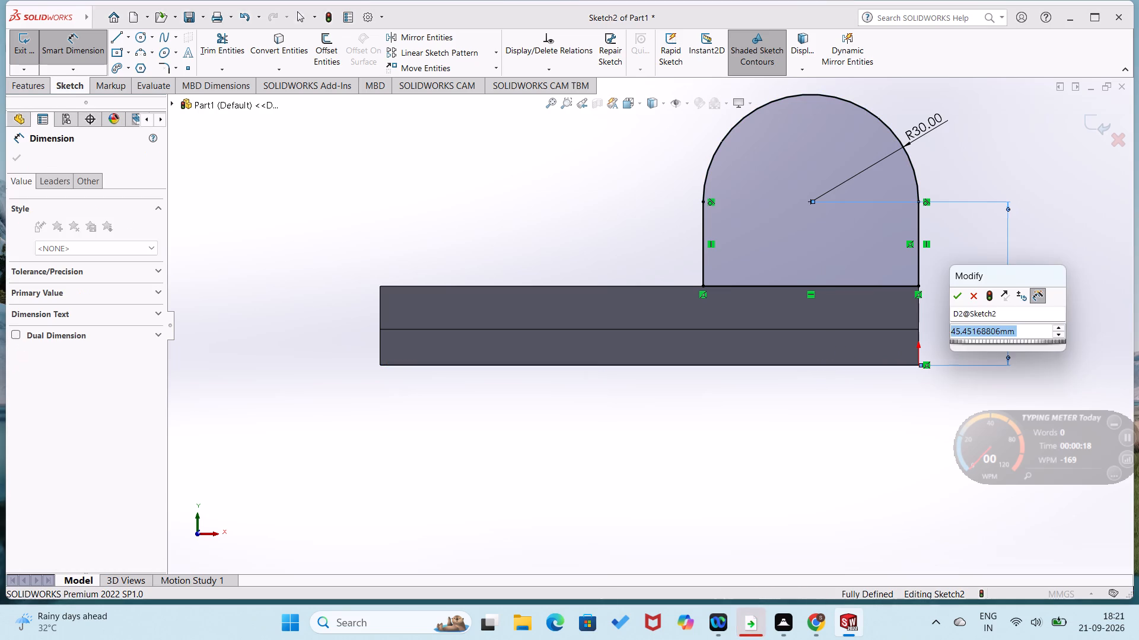
{"action": "type", "text": "54"}
{"action": "key", "text": "Return"}
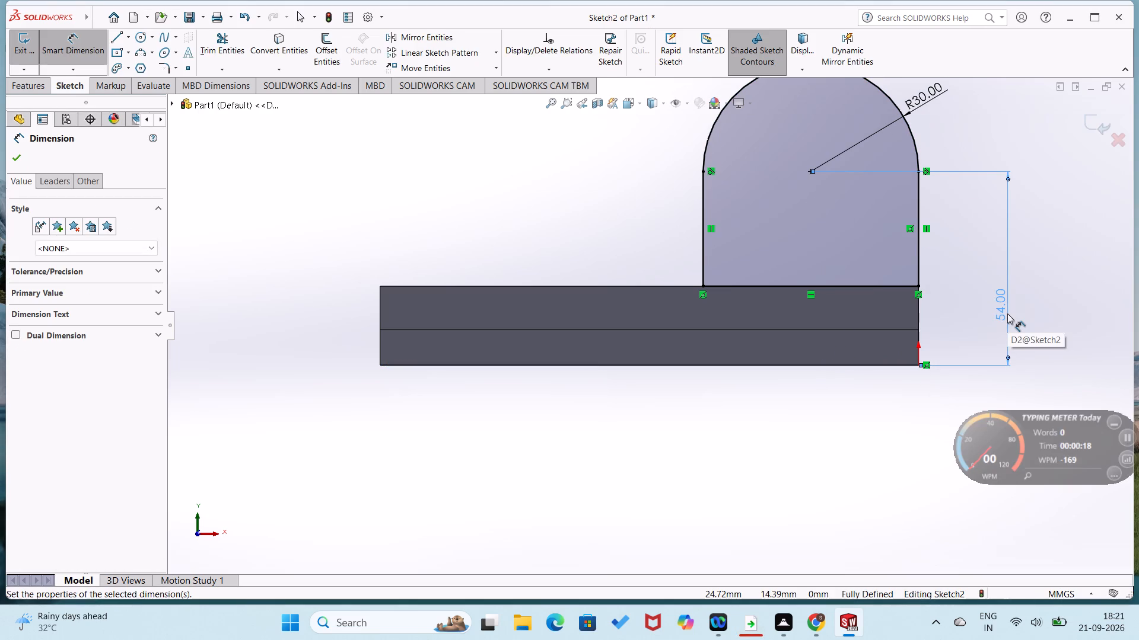
{"action": "left_click", "coordinate": [975, 257]}
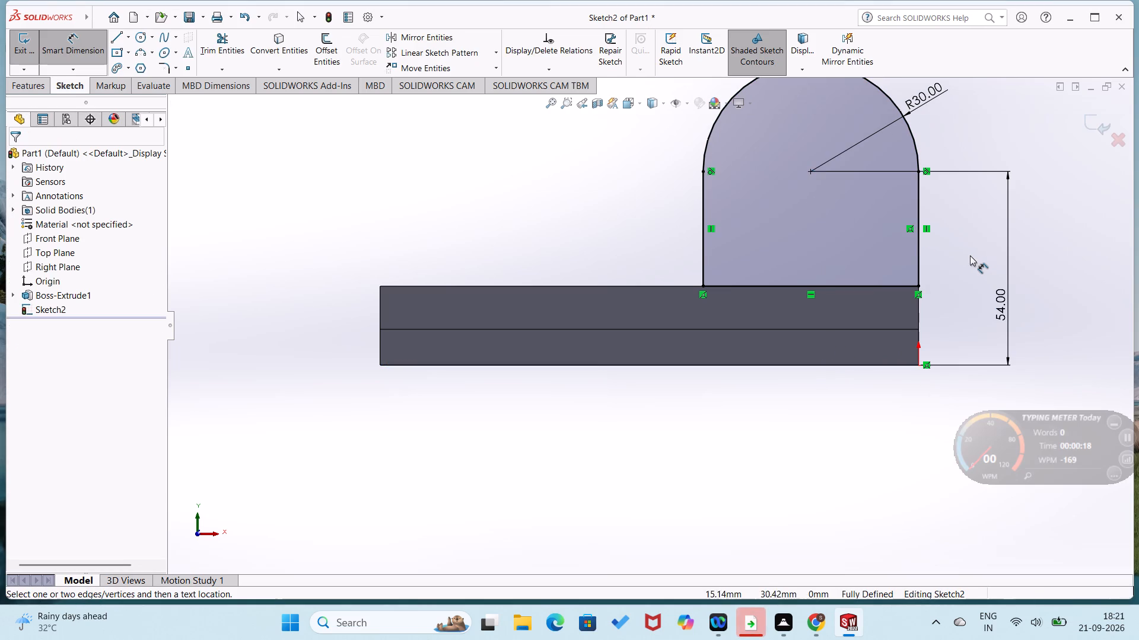
Sketch a circle centred on the arc's centre point and dimension its diameter as 30 mm.
{"action": "right_click_drag", "start_coordinate": [616, 216], "coordinate": [702, 193]}
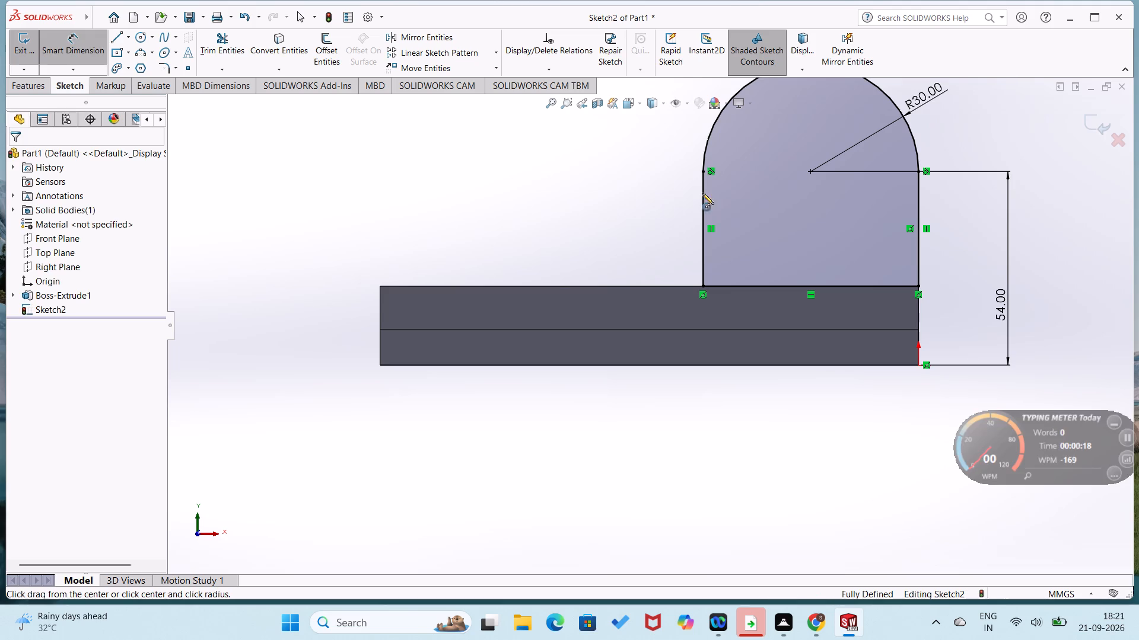
{"action": "left_click", "coordinate": [811, 174]}
{"action": "left_click", "coordinate": [823, 203]}
{"action": "right_click_drag", "start_coordinate": [844, 203], "coordinate": [912, 130]}
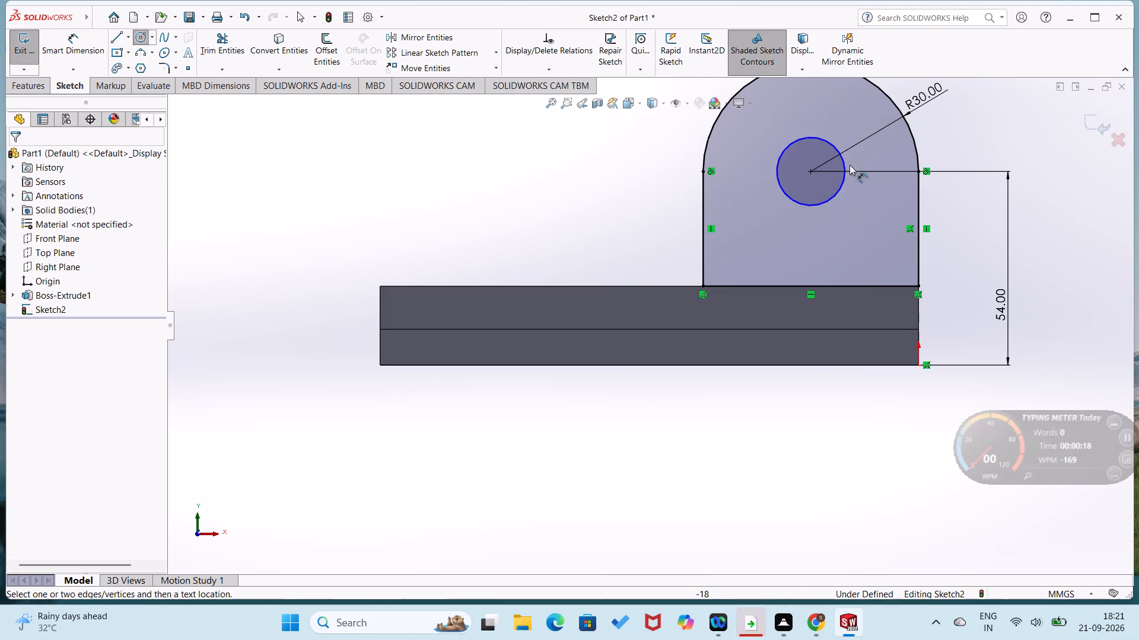
{"action": "left_click", "coordinate": [844, 168]}
{"action": "left_click", "coordinate": [875, 172]}
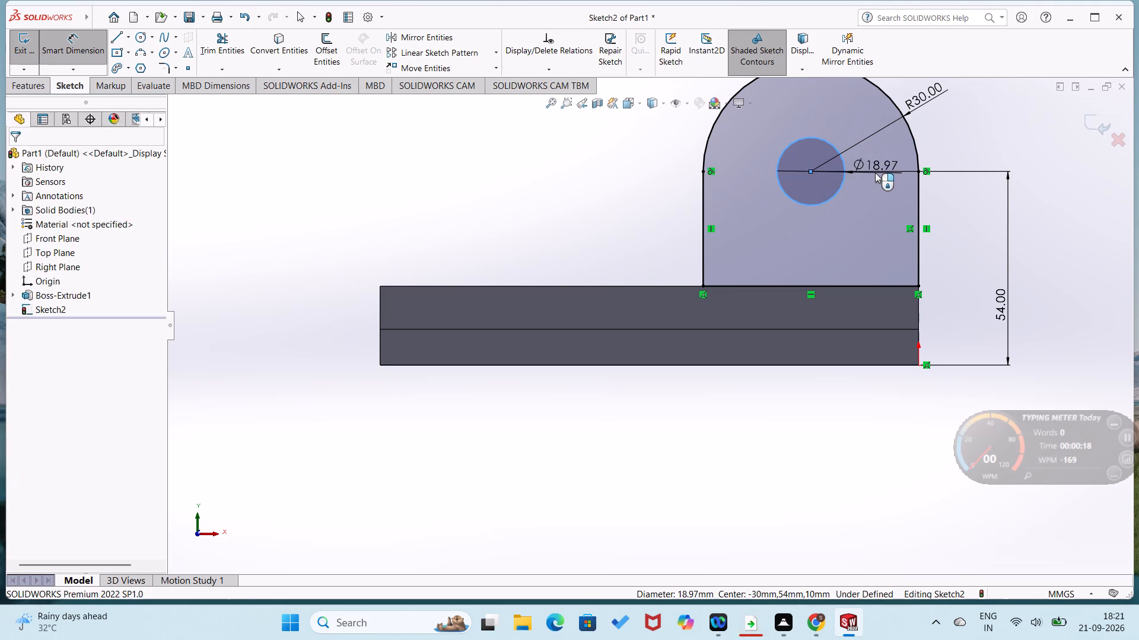
{"action": "key", "text": "1"}
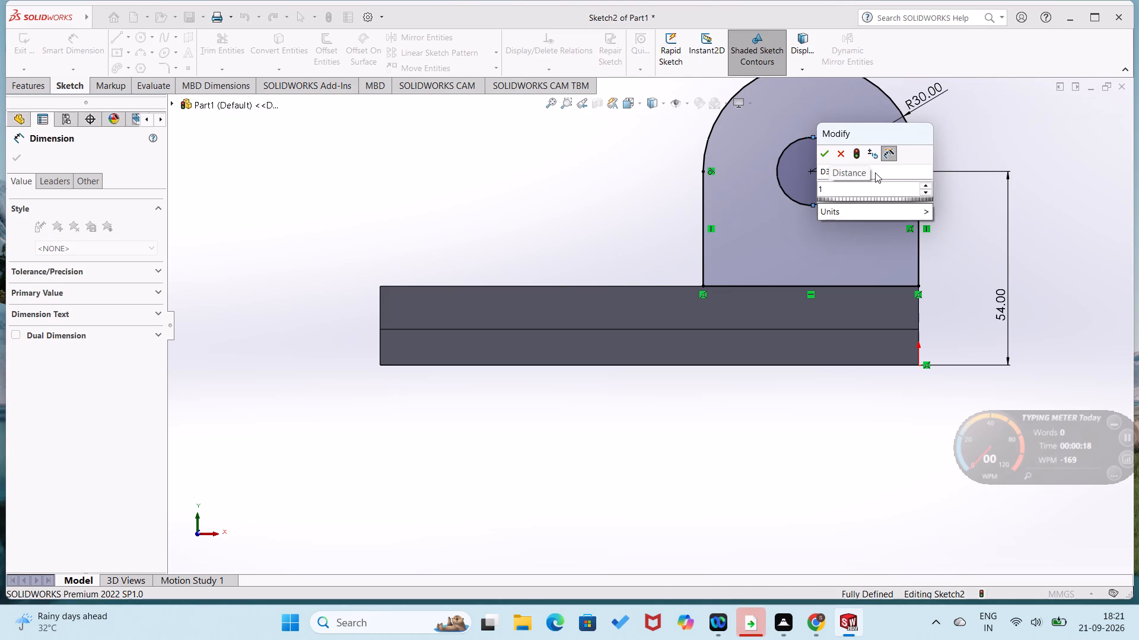
{"action": "key", "text": "BackSpace"}
{"action": "type", "text": "30"}
{"action": "key", "text": "Return"}
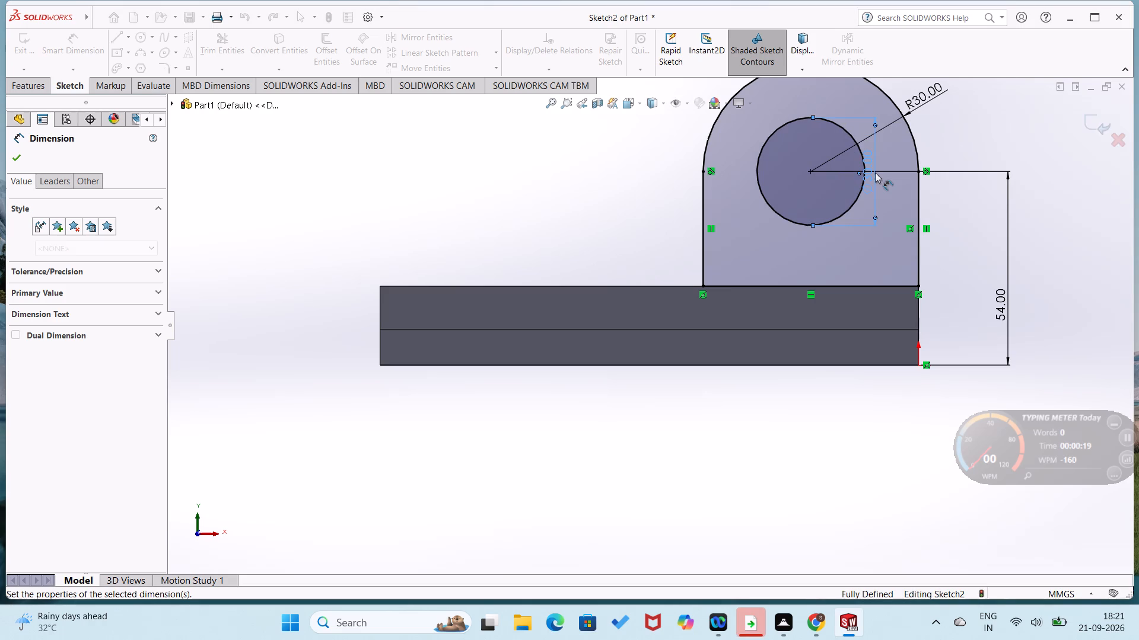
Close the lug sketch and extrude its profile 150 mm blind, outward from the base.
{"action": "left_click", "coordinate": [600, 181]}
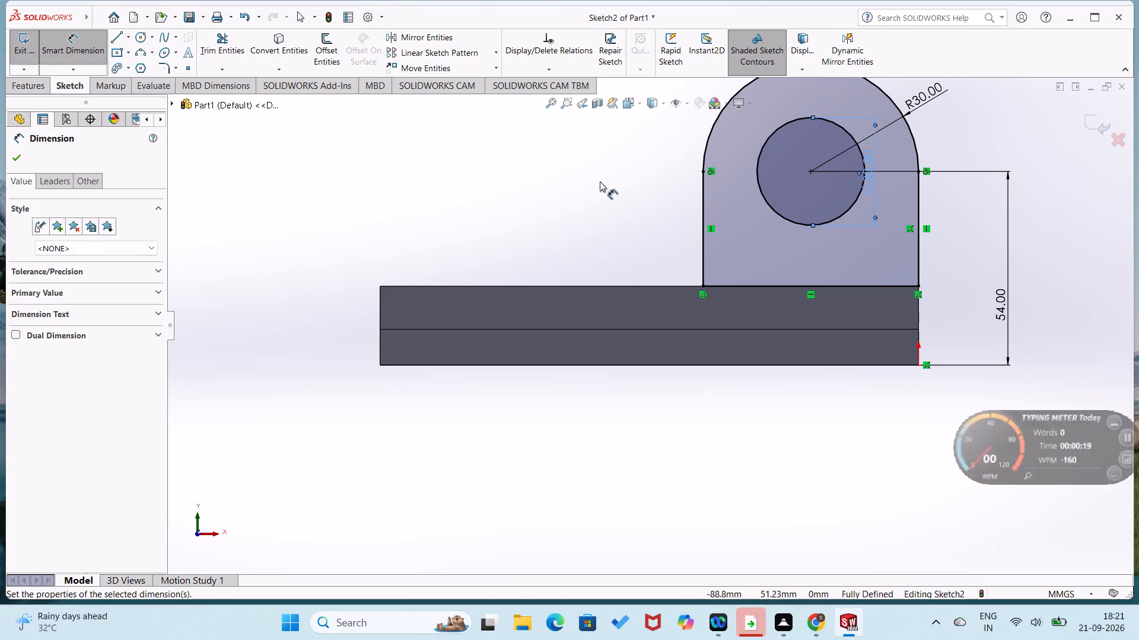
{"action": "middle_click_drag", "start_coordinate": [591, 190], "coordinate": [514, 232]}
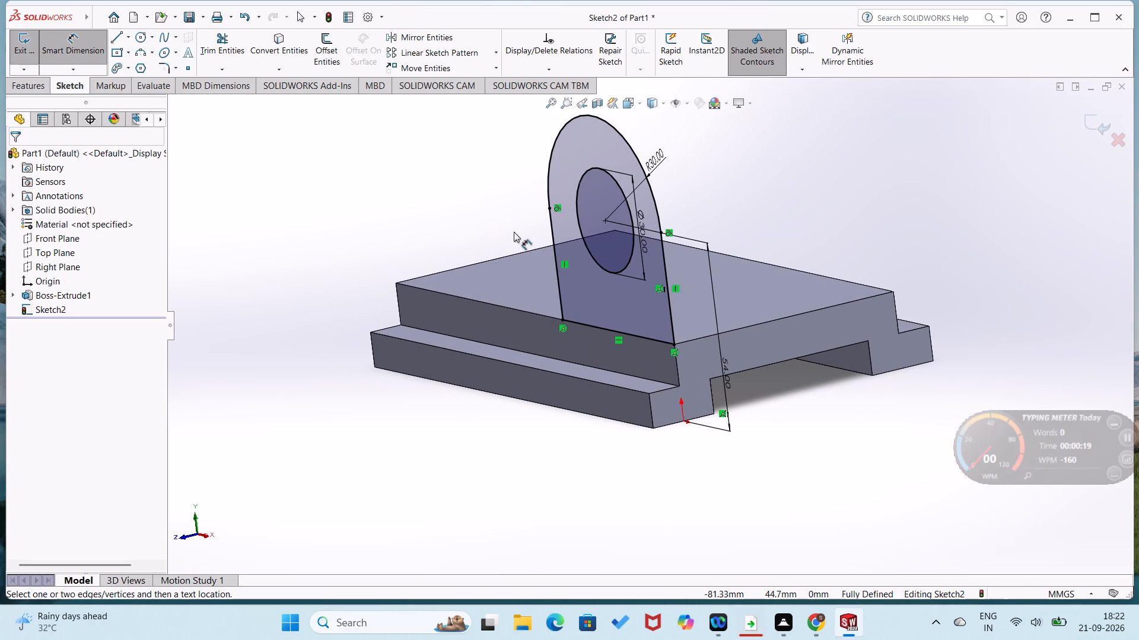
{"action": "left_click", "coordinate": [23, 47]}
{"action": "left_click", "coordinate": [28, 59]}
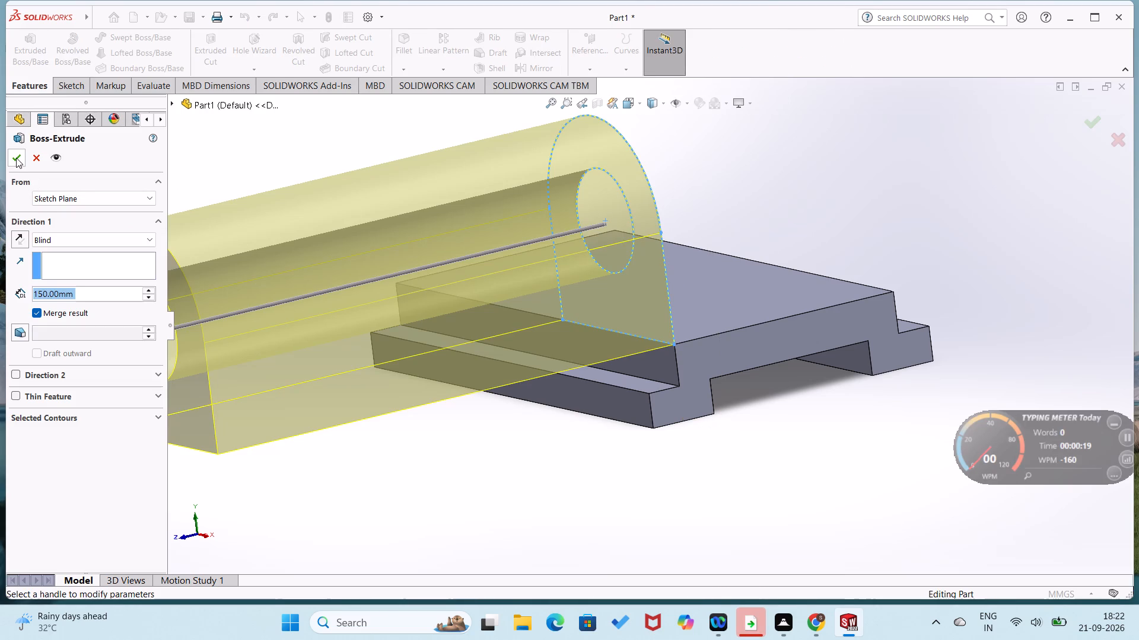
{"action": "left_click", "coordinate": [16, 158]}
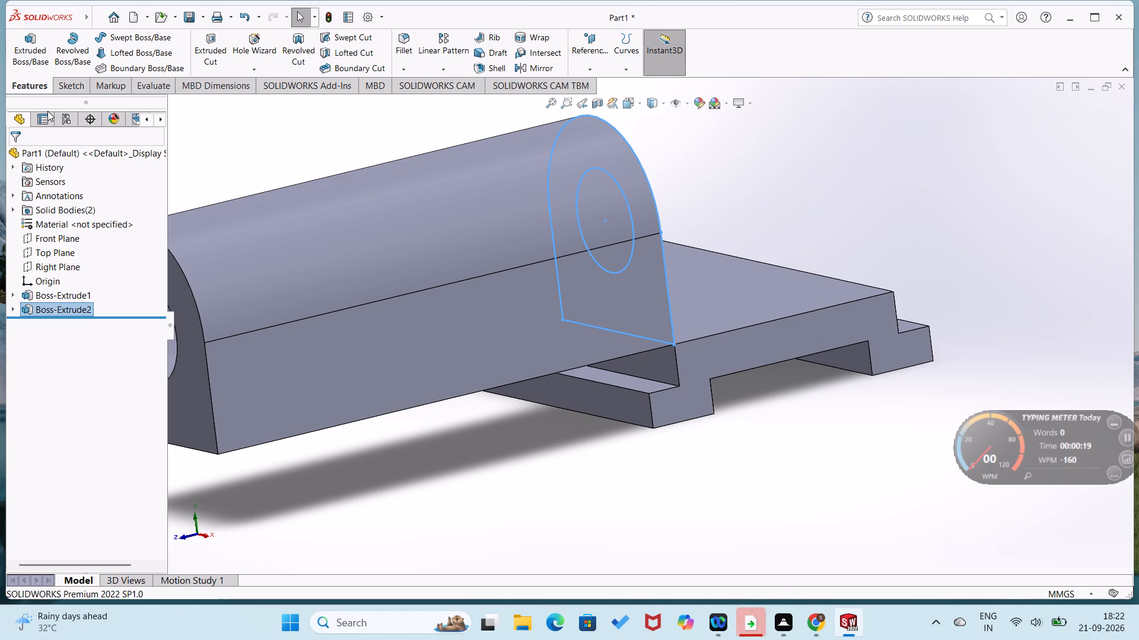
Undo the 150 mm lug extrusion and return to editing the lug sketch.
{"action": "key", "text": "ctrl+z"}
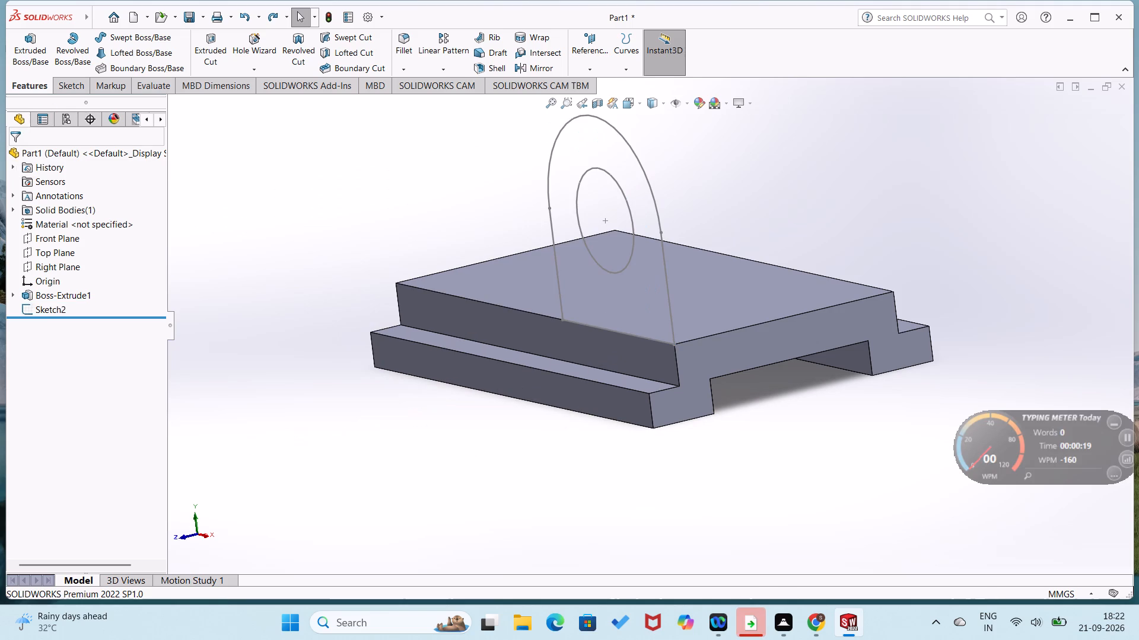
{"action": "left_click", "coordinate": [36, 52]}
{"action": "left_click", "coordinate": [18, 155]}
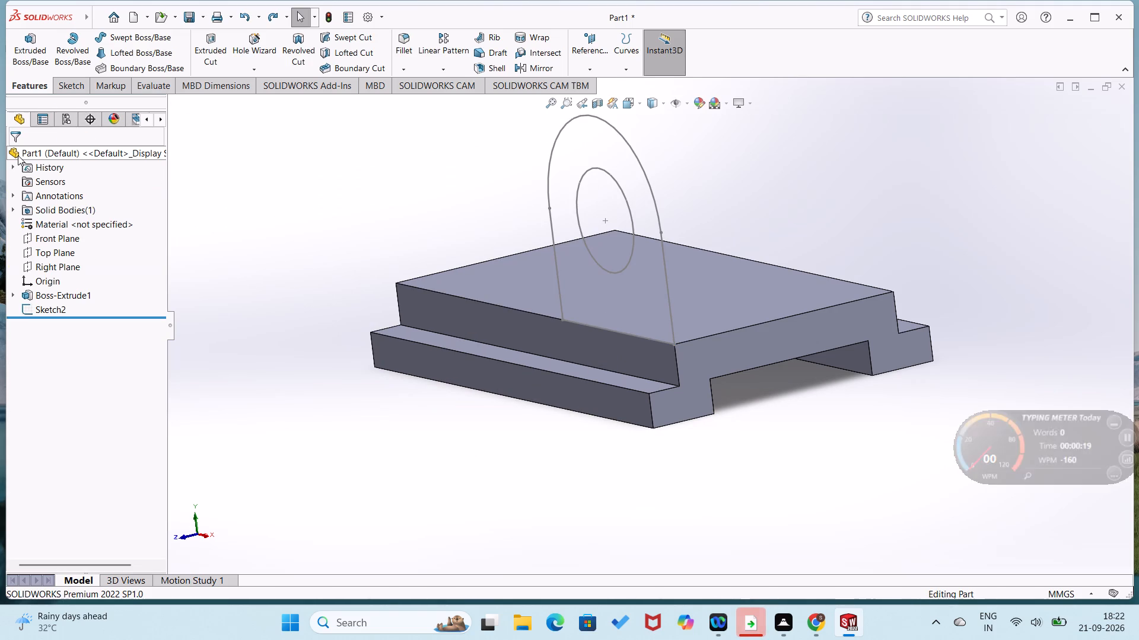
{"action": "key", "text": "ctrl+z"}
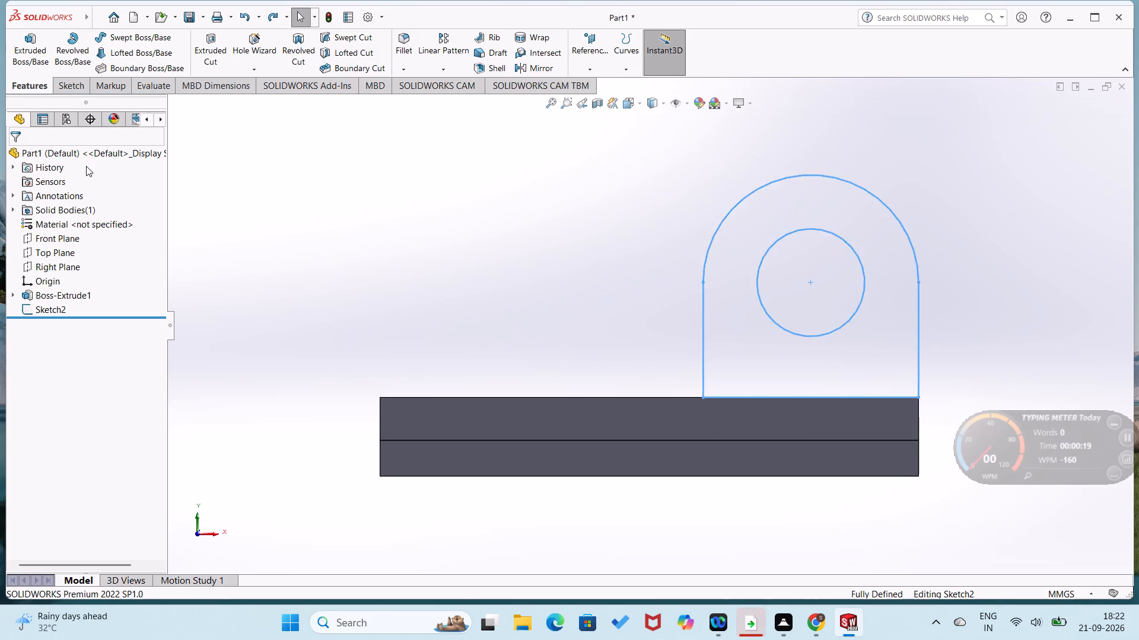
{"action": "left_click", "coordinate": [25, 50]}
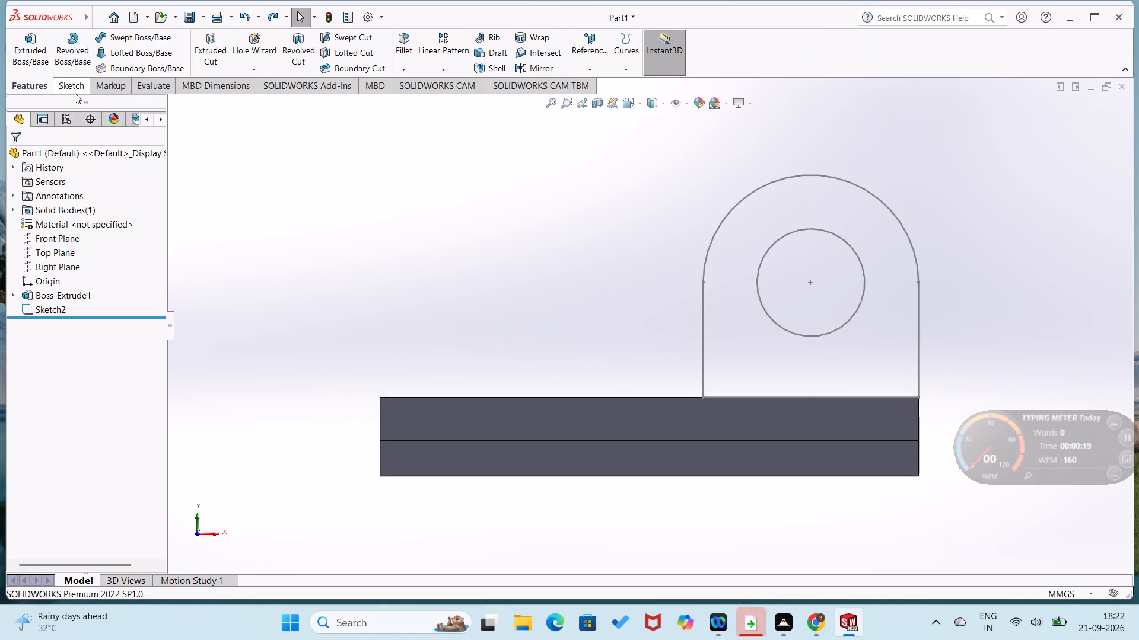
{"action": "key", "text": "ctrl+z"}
Extrude the lug profile 72 mm blind in the reversed direction, across the base, with the result merged.
{"action": "left_click", "coordinate": [31, 84]}
{"action": "left_click", "coordinate": [28, 60]}
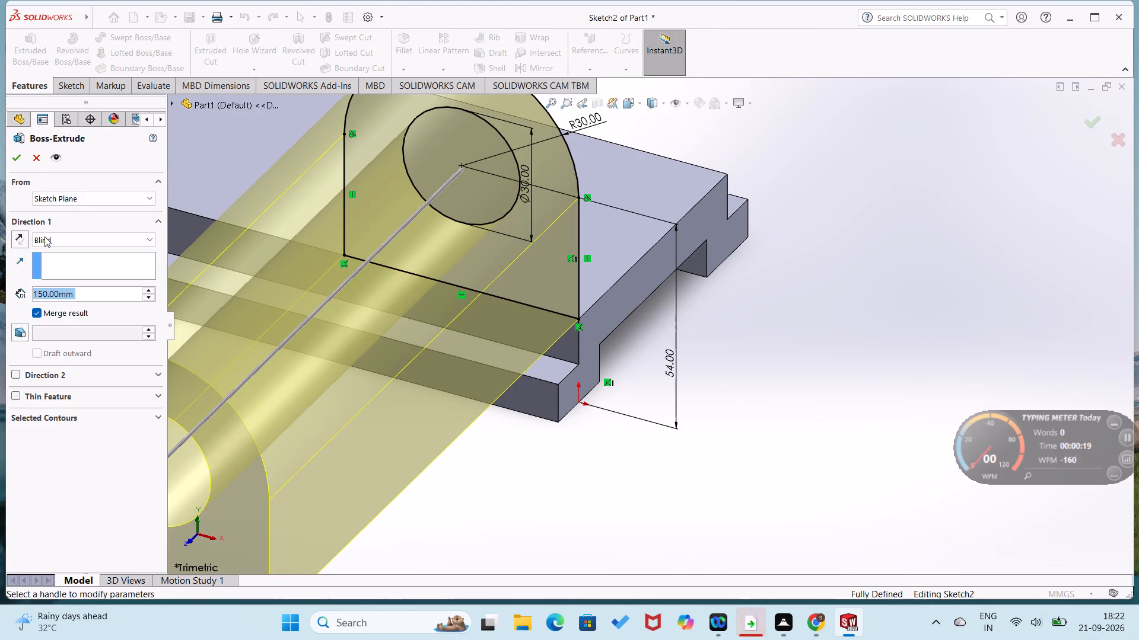
{"action": "left_click", "coordinate": [17, 236]}
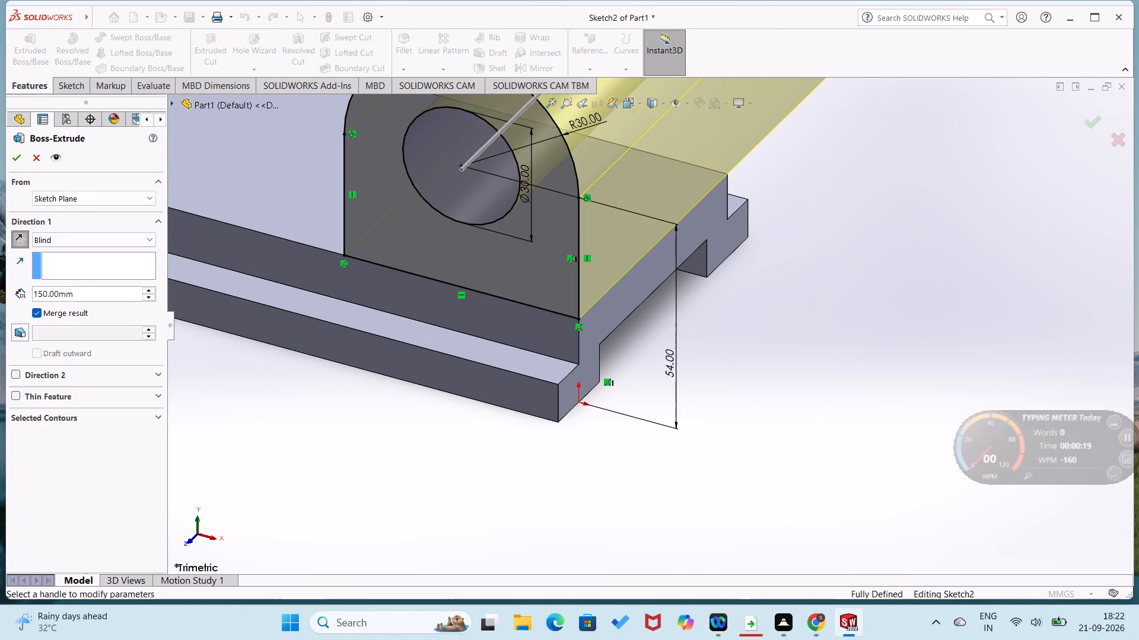
{"action": "triple_click", "coordinate": [148, 299]}
{"action": "triple_click", "coordinate": [148, 299]}
{"action": "double_click", "coordinate": [148, 299]}
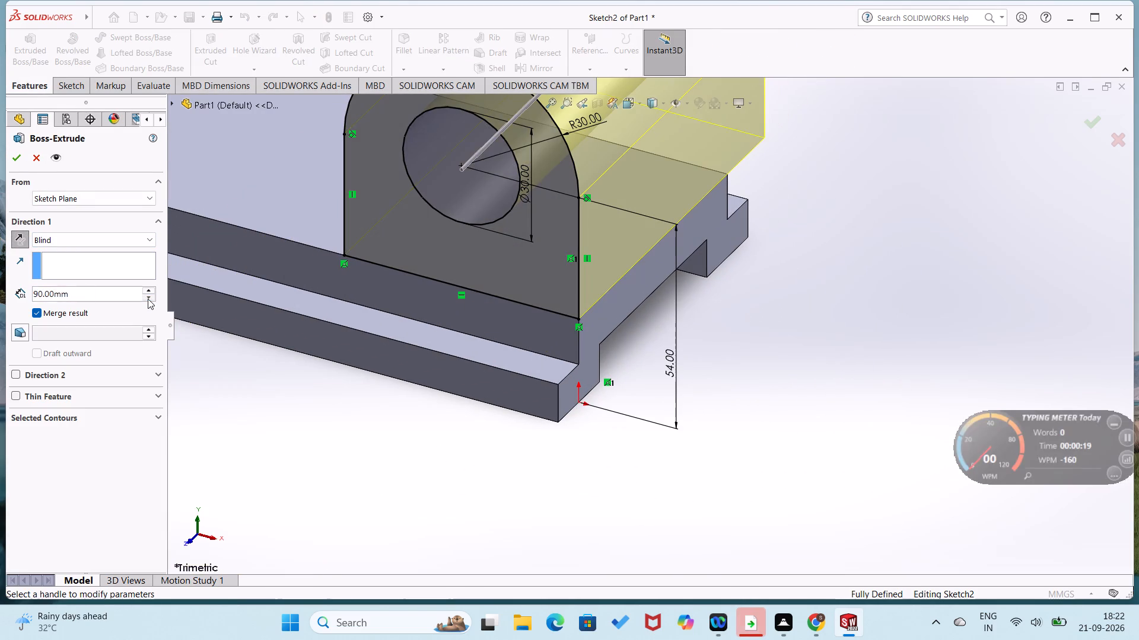
{"action": "left_click", "coordinate": [148, 299]}
{"action": "left_click", "coordinate": [151, 287]}
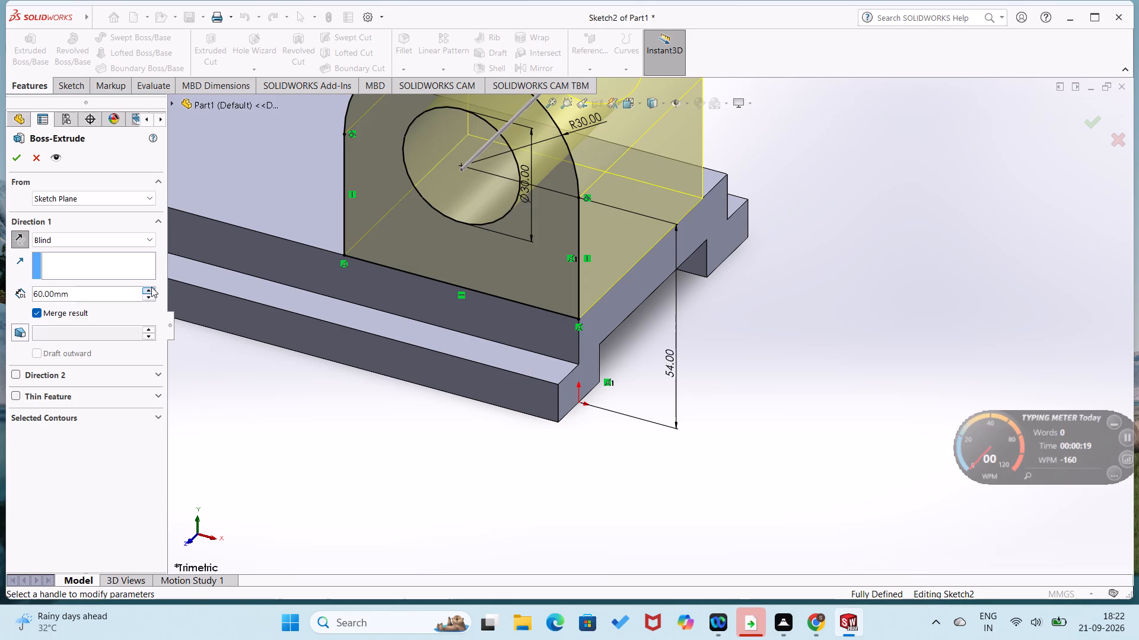
{"action": "middle_click_drag", "start_coordinate": [680, 418], "coordinate": [625, 440]}
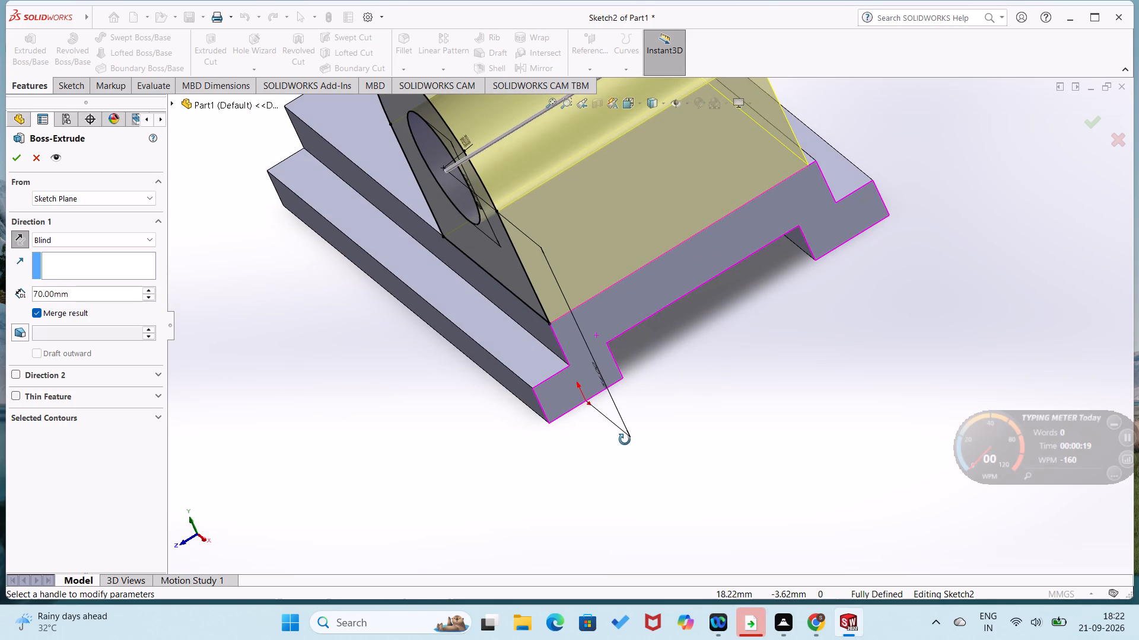
{"action": "middle_click_drag", "start_coordinate": [625, 440], "coordinate": [610, 440]}
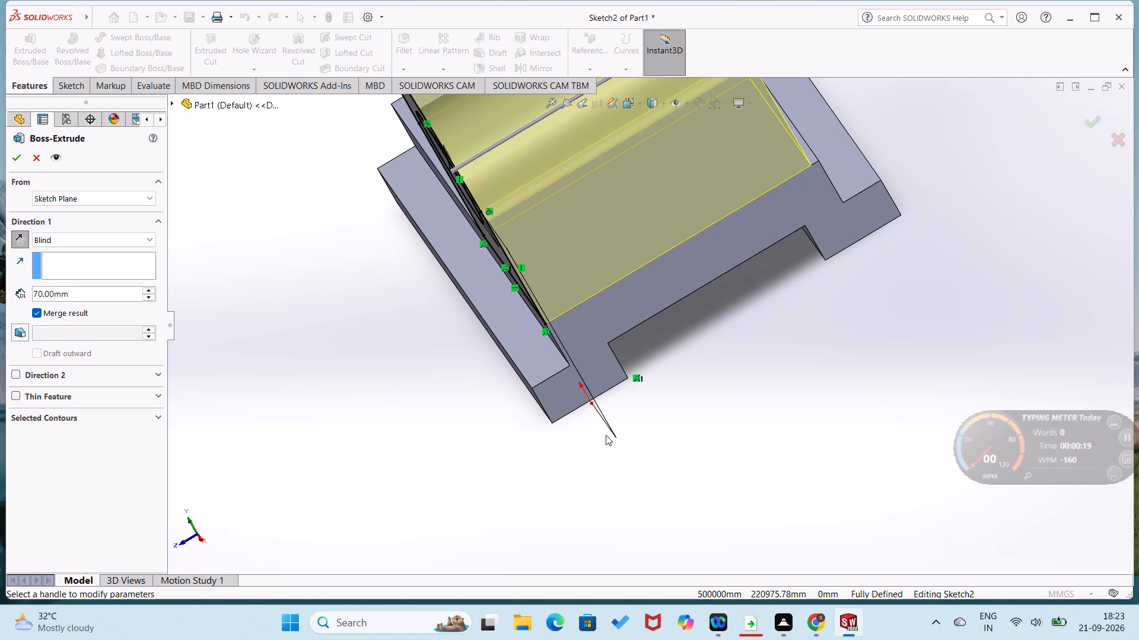
{"action": "left_click", "coordinate": [87, 294]}
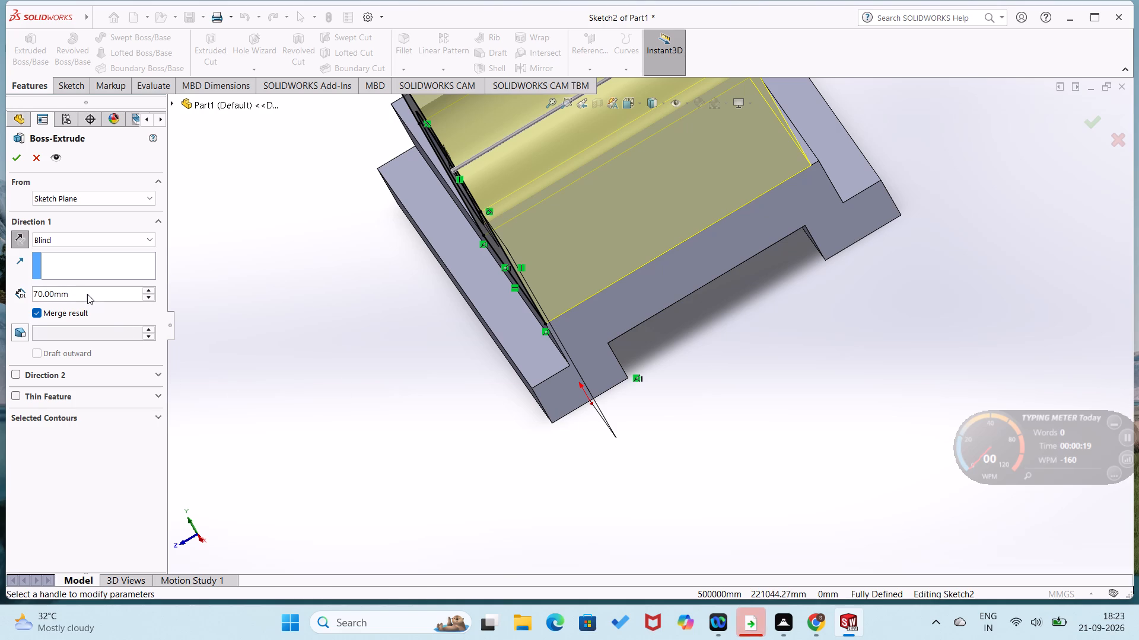
{"action": "key", "text": "BackSpace"}
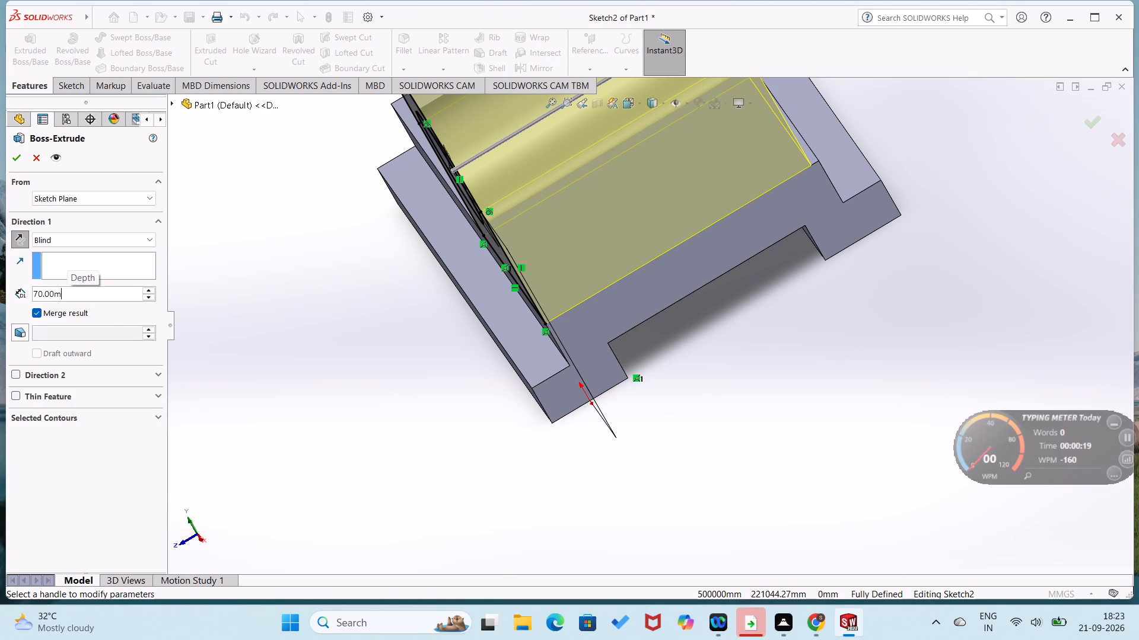
{"action": "key", "text": "BackSpace"}
{"action": "key", "text": "BackSpace"}
{"action": "key", "text": "BackSpace"}
{"action": "key", "text": "BackSpace"}
{"action": "key", "text": "BackSpace"}
{"action": "key", "text": "BackSpace"}
{"action": "key", "text": "BackSpace"}
{"action": "key", "text": "BackSpace"}
{"action": "key", "text": "BackSpace"}
{"action": "key", "text": "BackSpace"}
{"action": "key", "text": "BackSpace"}
{"action": "key", "text": "BackSpace"}
{"action": "key", "text": "BackSpace"}
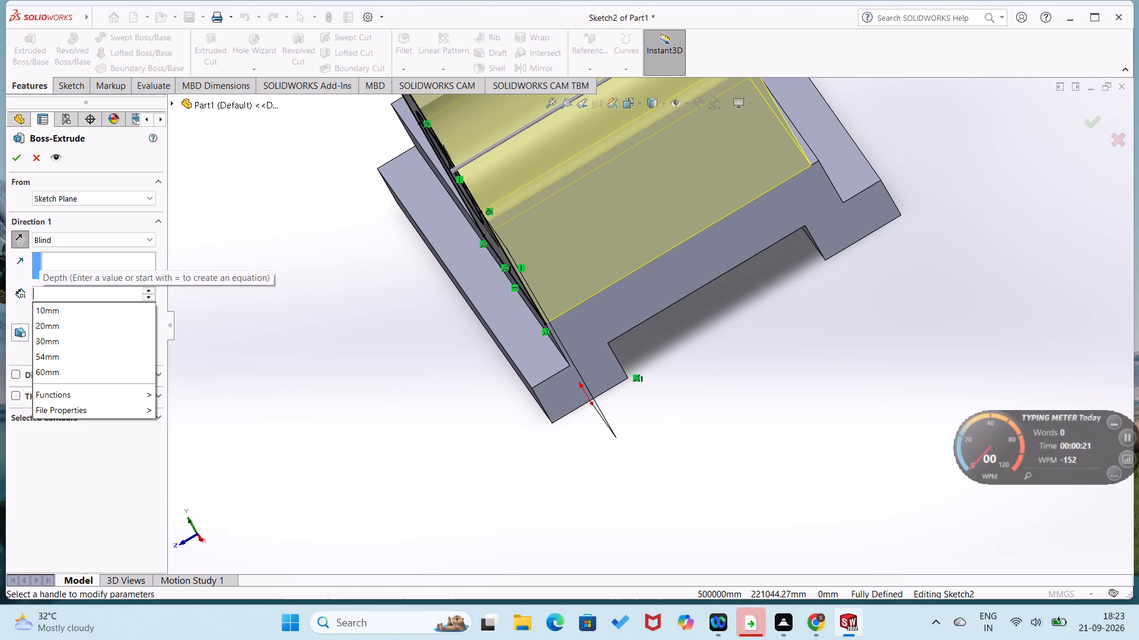
{"action": "type", "text": "72"}
{"action": "key", "text": "Return"}
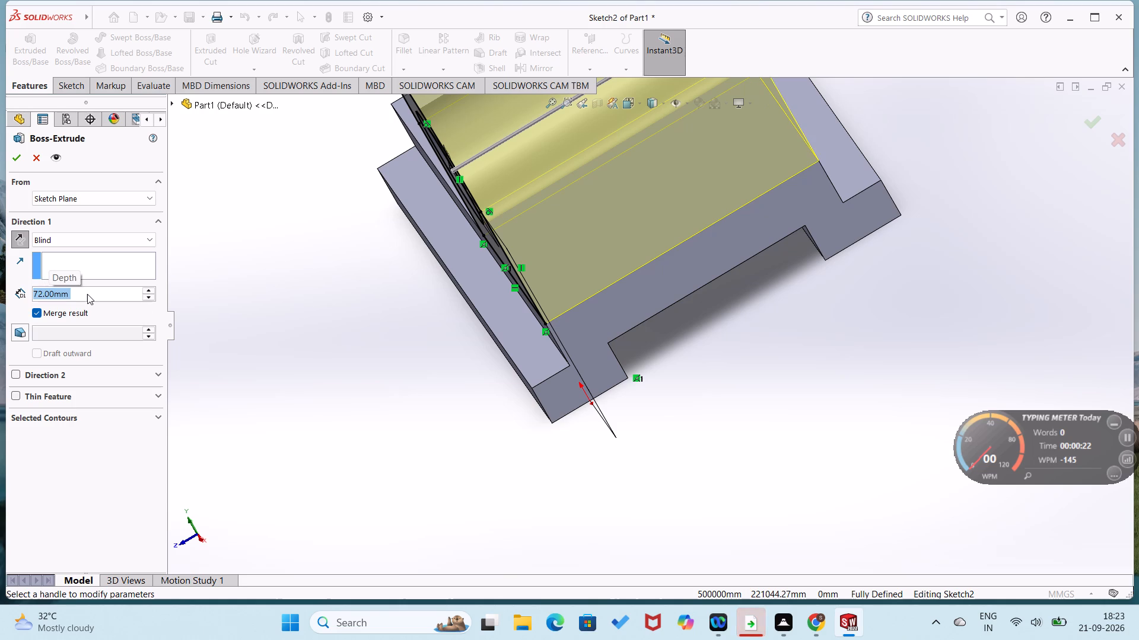
{"action": "left_click", "coordinate": [18, 153]}
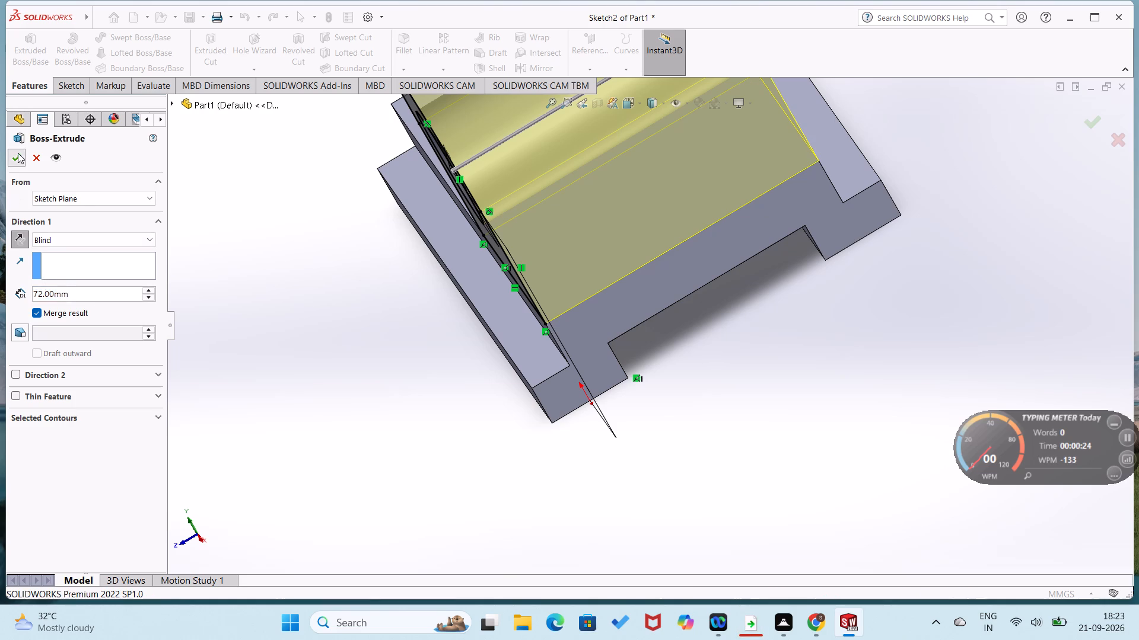
{"action": "left_click", "coordinate": [312, 305]}
{"action": "middle_click_drag", "start_coordinate": [324, 316], "coordinate": [385, 353]}
{"action": "scroll", "coordinate": [386, 353], "scroll_direction": "up", "scroll_amount": 2}
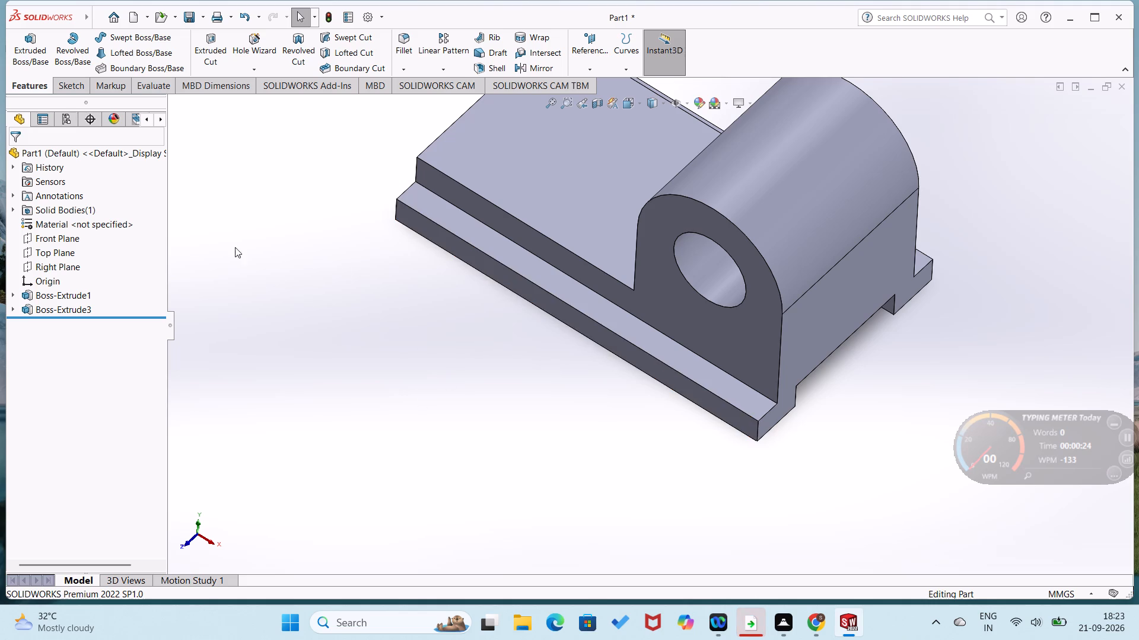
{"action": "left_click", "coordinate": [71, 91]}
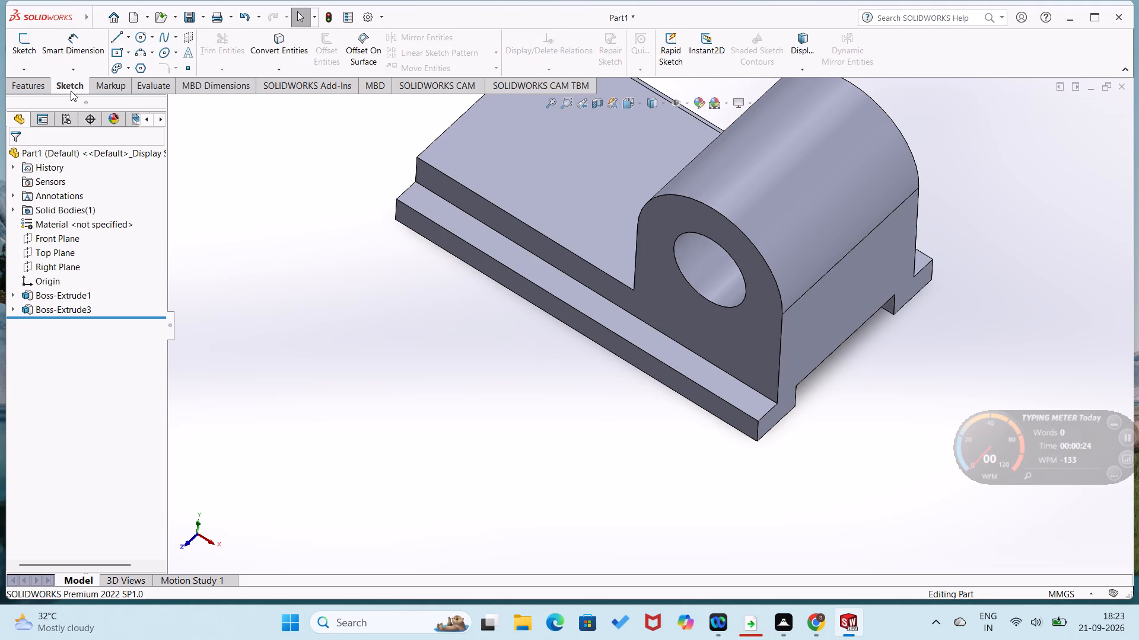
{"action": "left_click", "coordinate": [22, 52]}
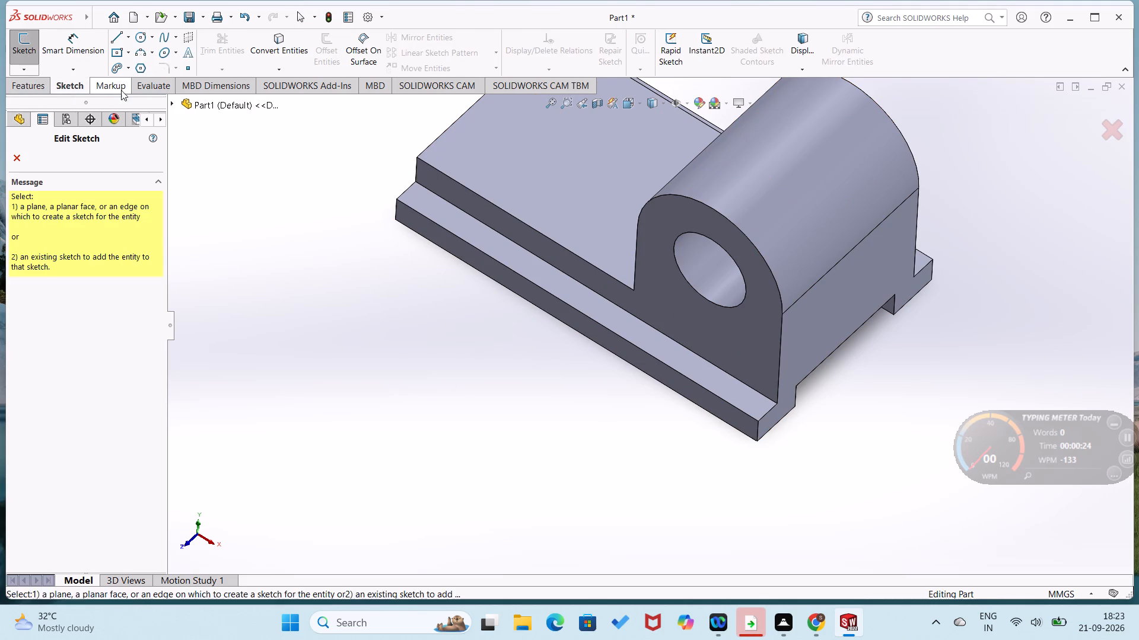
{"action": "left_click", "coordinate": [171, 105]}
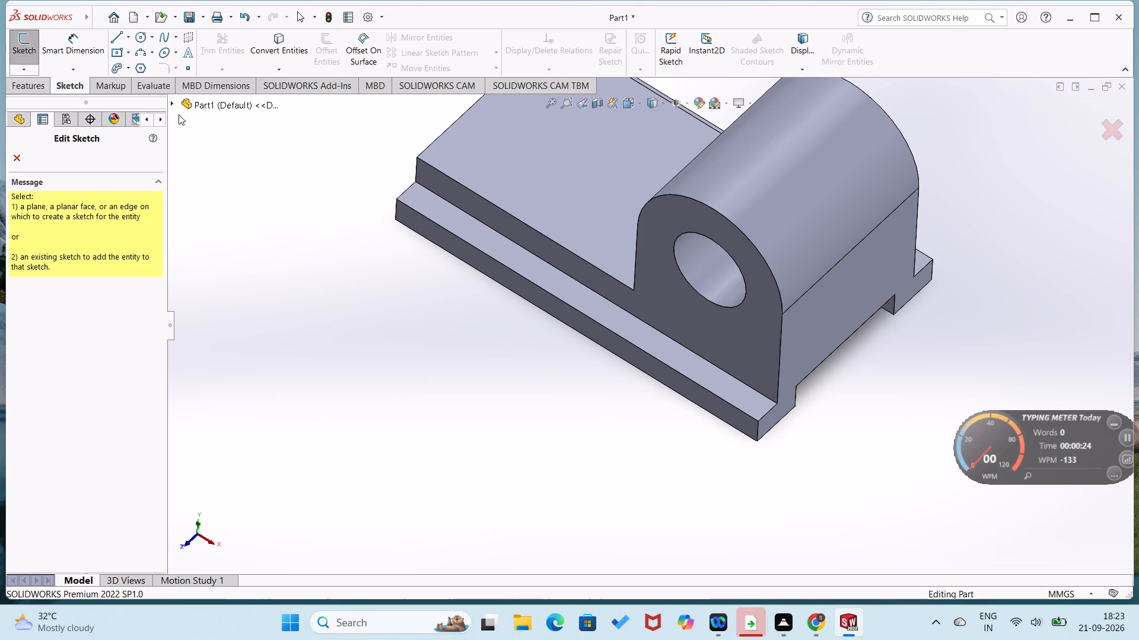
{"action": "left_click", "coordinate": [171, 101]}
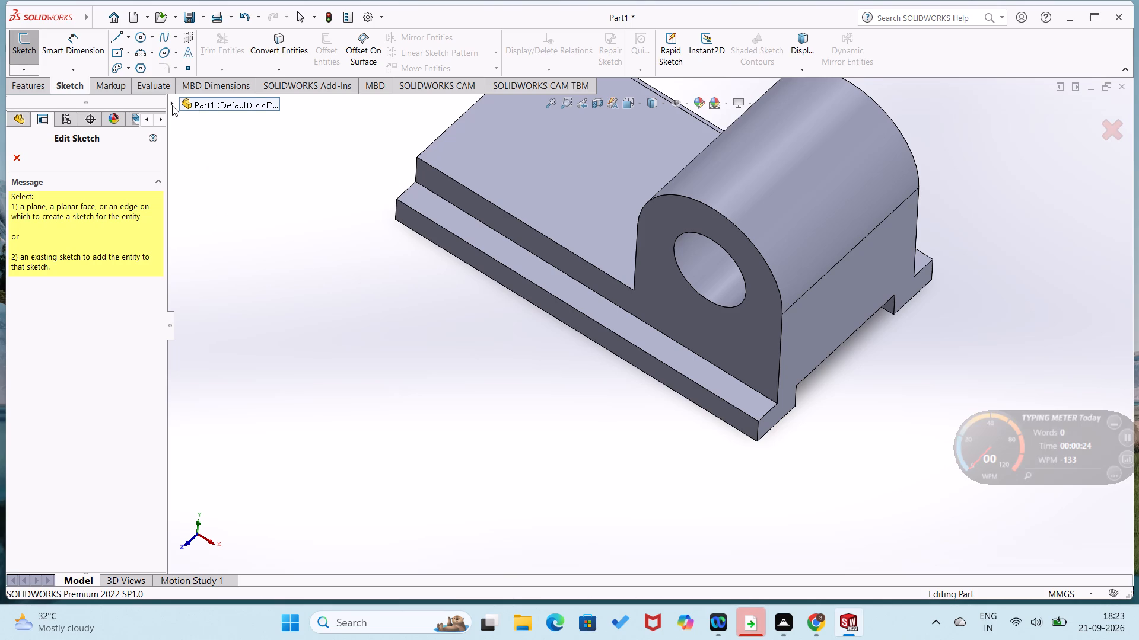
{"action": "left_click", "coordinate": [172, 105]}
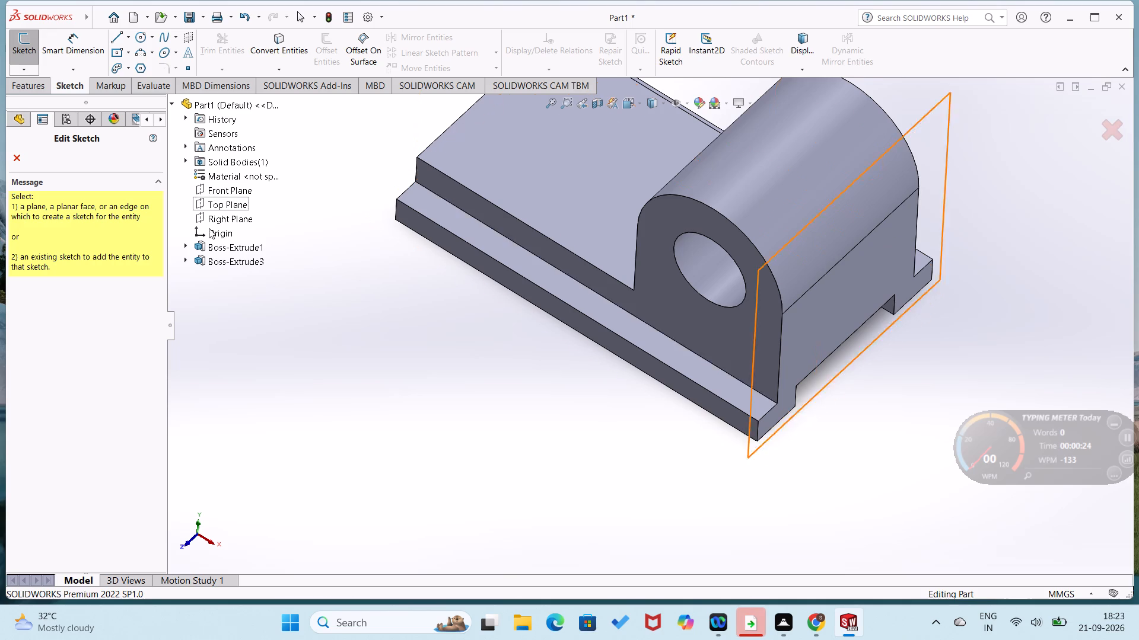
Create a reference plane offset 36 mm from the lug's front face, flipped inward through the body.
{"action": "left_click", "coordinate": [27, 85]}
{"action": "left_click", "coordinate": [590, 70]}
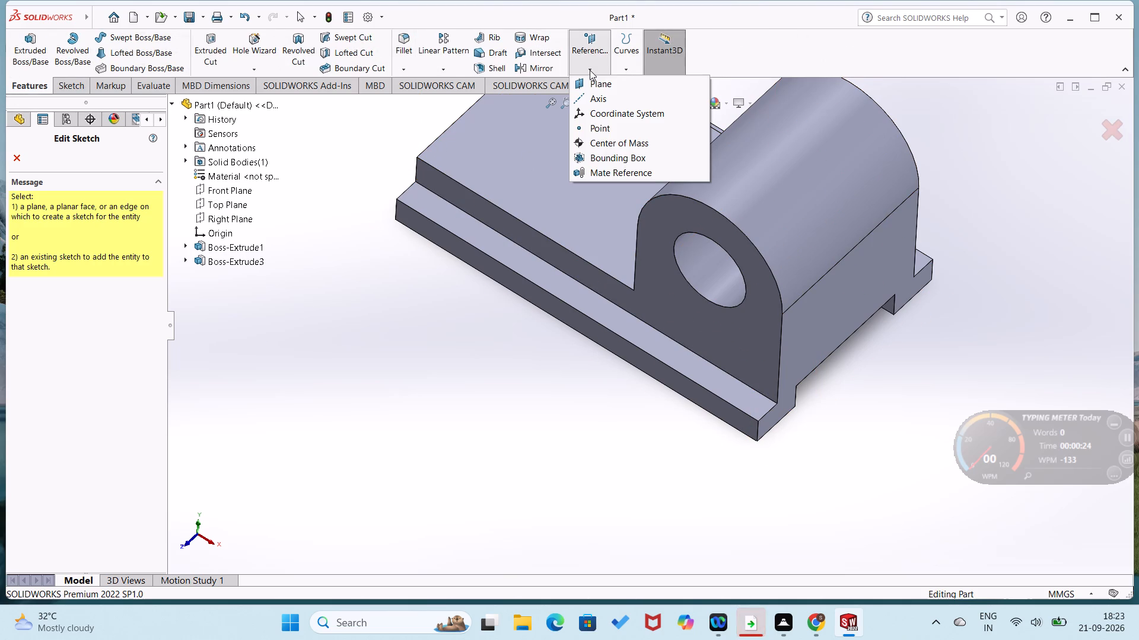
{"action": "left_click", "coordinate": [599, 83]}
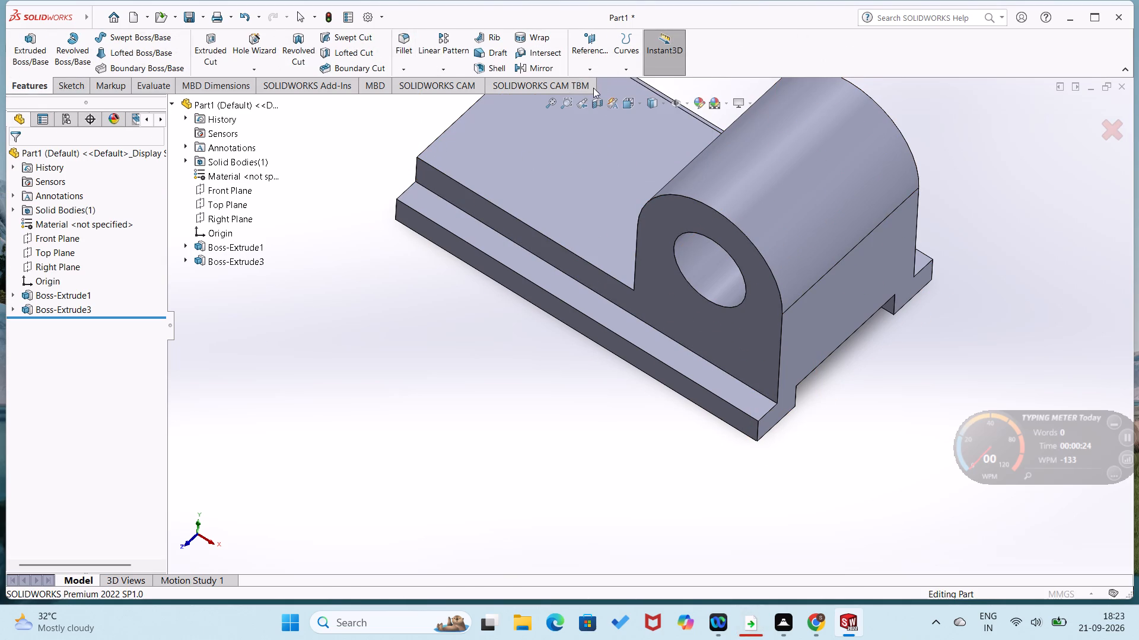
{"action": "left_click", "coordinate": [533, 245]}
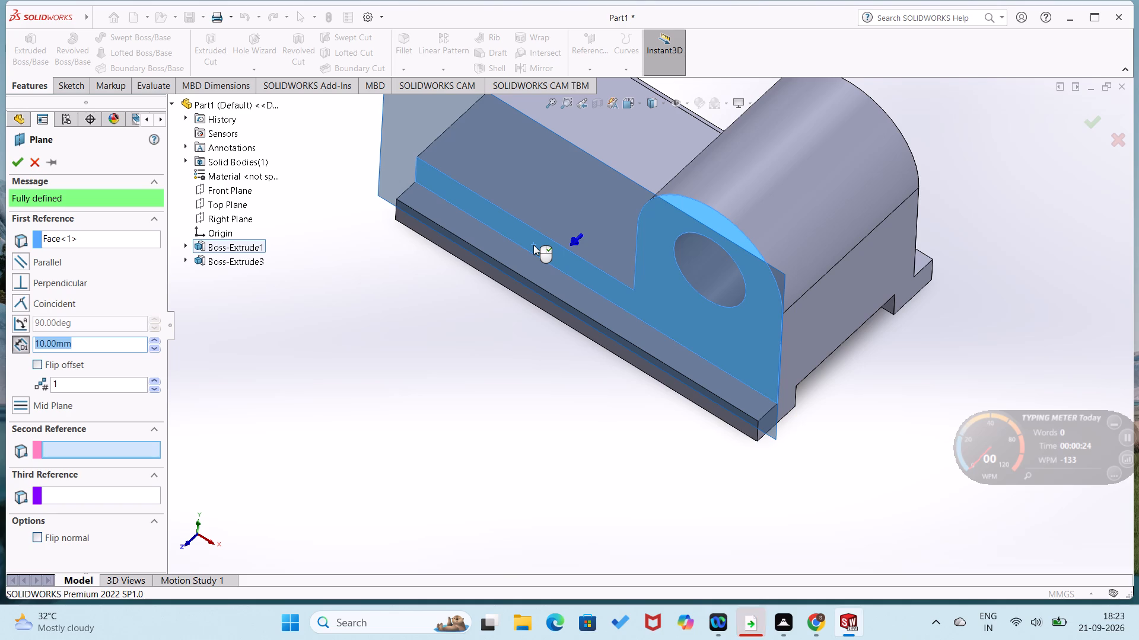
{"action": "type", "text": "36"}
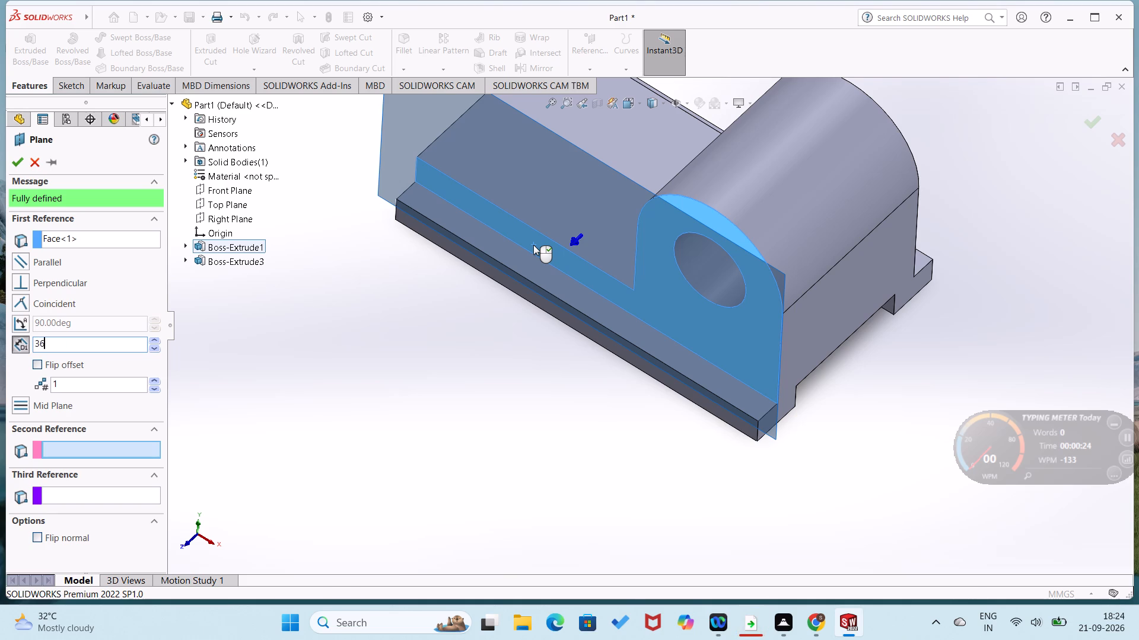
{"action": "key", "text": "Return"}
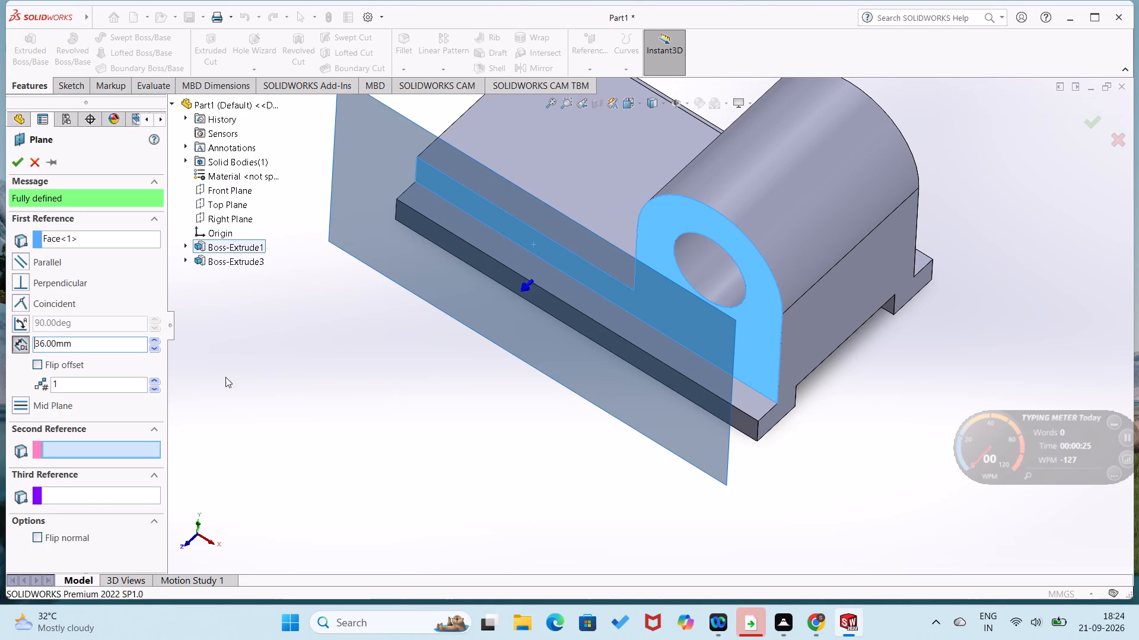
{"action": "left_click", "coordinate": [36, 369]}
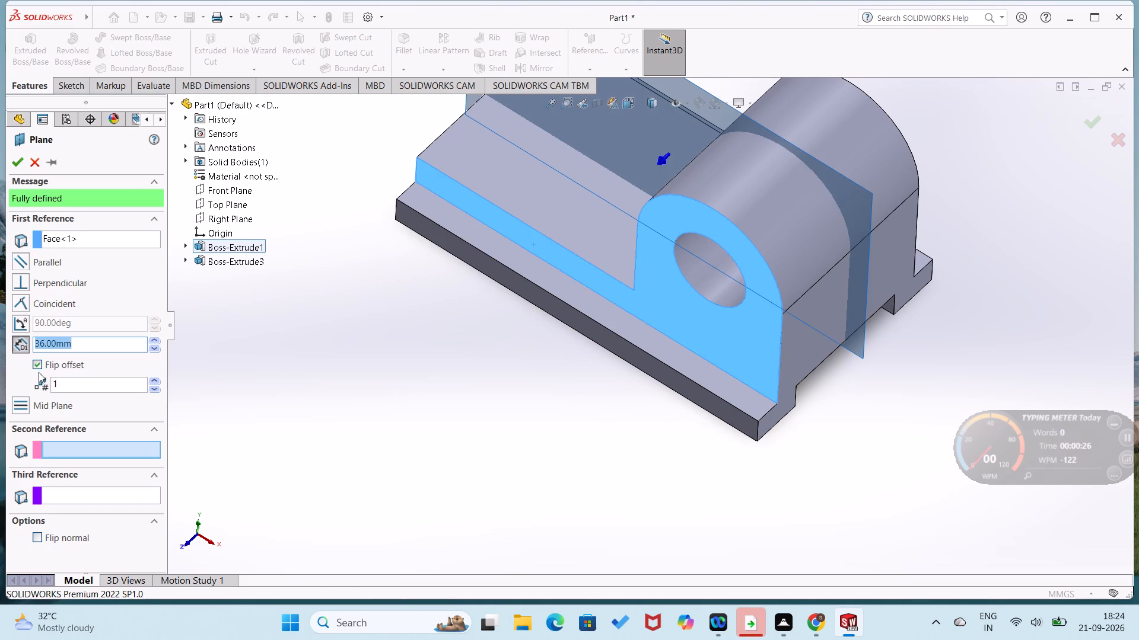
{"action": "left_click", "coordinate": [17, 162]}
On the 36 mm offset plane, sketch a line about 112 mm long from the base's upper end corner to the lug's rounded top.
{"action": "scroll", "coordinate": [270, 337], "scroll_direction": "up", "scroll_amount": 1}
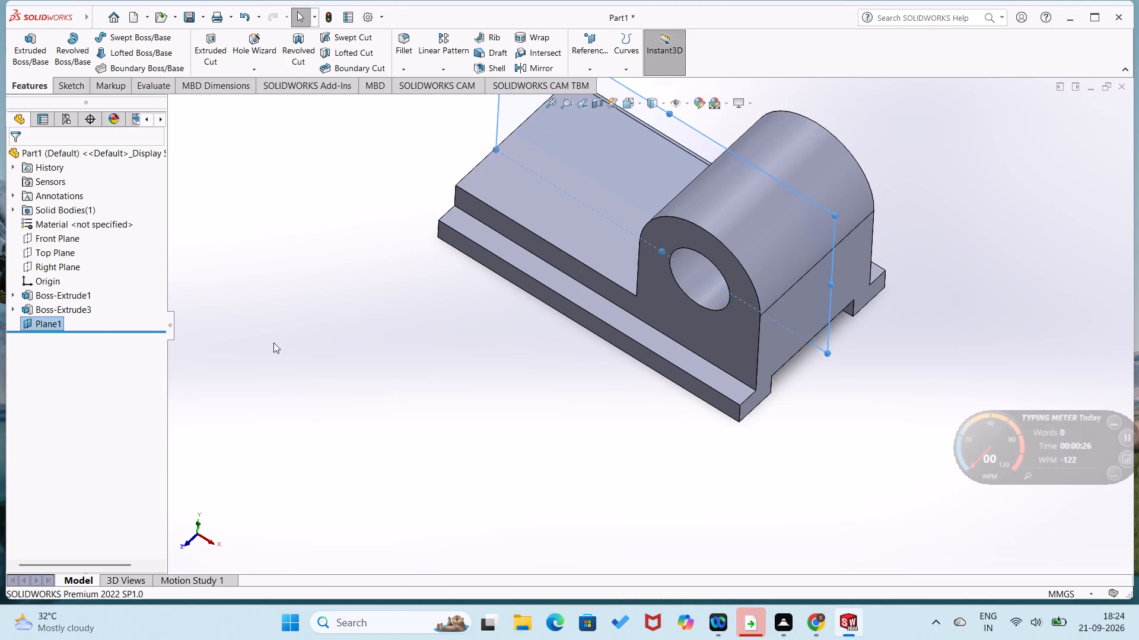
{"action": "scroll", "coordinate": [273, 343], "scroll_direction": "up", "scroll_amount": 1}
{"action": "scroll", "coordinate": [369, 245], "scroll_direction": "up", "scroll_amount": 1}
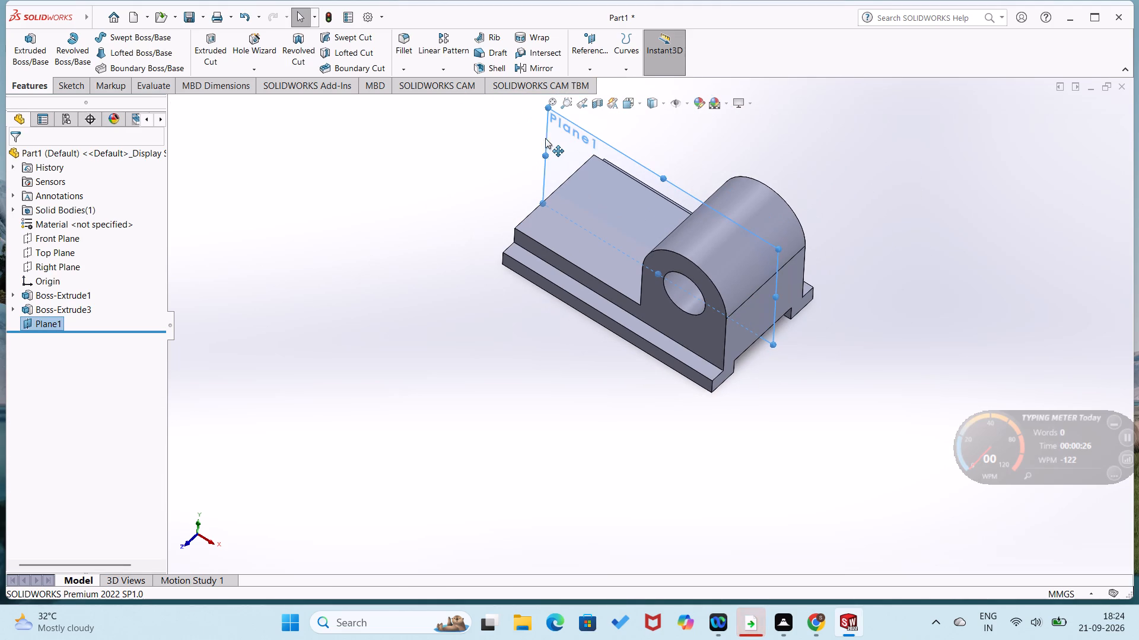
{"action": "left_click", "coordinate": [472, 164]}
{"action": "right_click", "coordinate": [548, 125]}
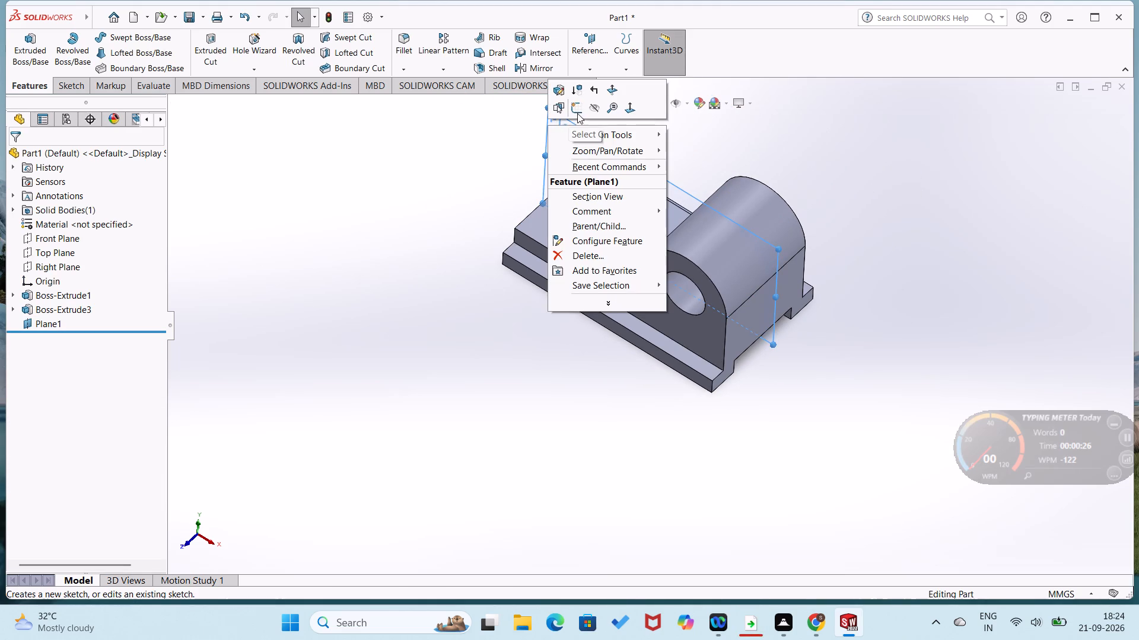
{"action": "left_click", "coordinate": [577, 113]}
{"action": "left_click", "coordinate": [339, 287]}
{"action": "right_click_drag", "start_coordinate": [276, 309], "coordinate": [298, 284]}
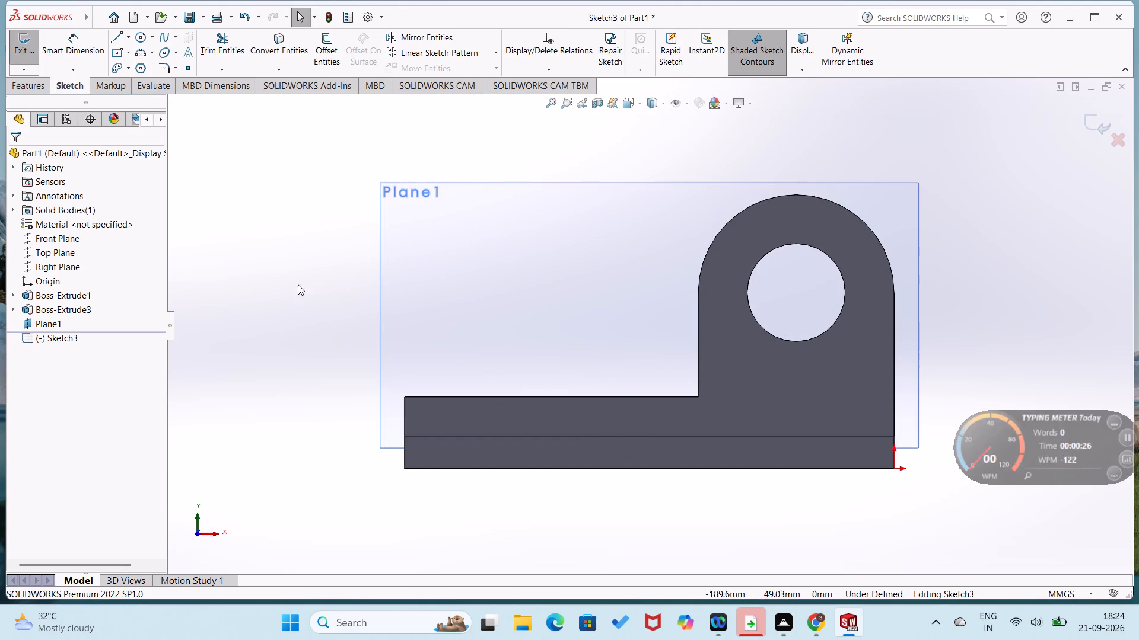
{"action": "right_click_drag", "start_coordinate": [298, 284], "coordinate": [384, 199]}
{"action": "right_click_drag", "start_coordinate": [363, 254], "coordinate": [233, 305]}
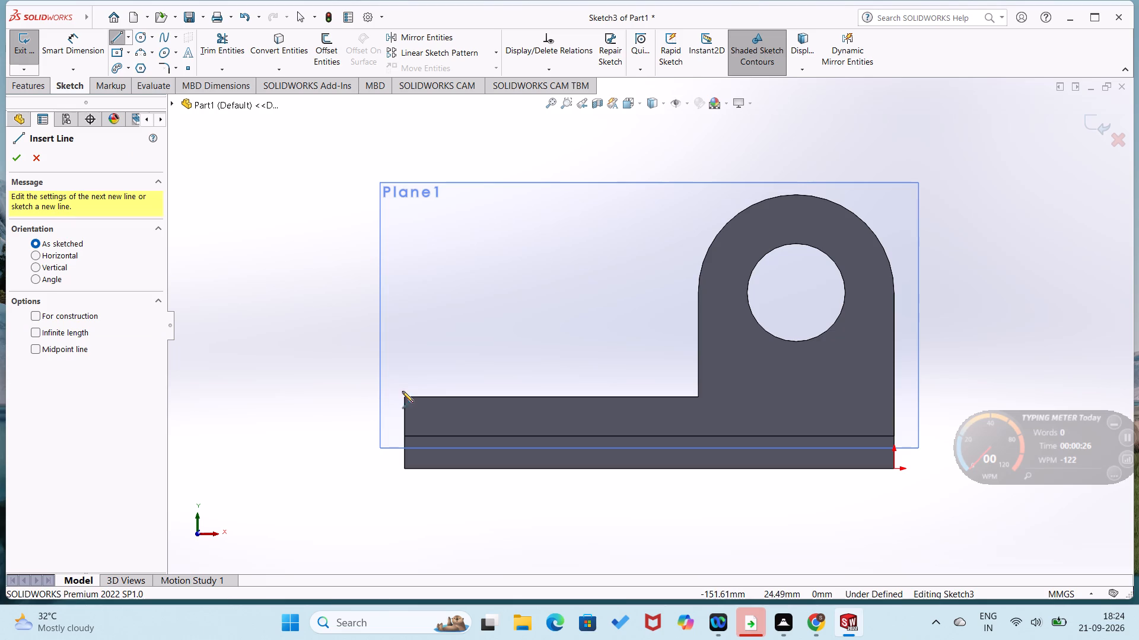
{"action": "left_click", "coordinate": [403, 397]}
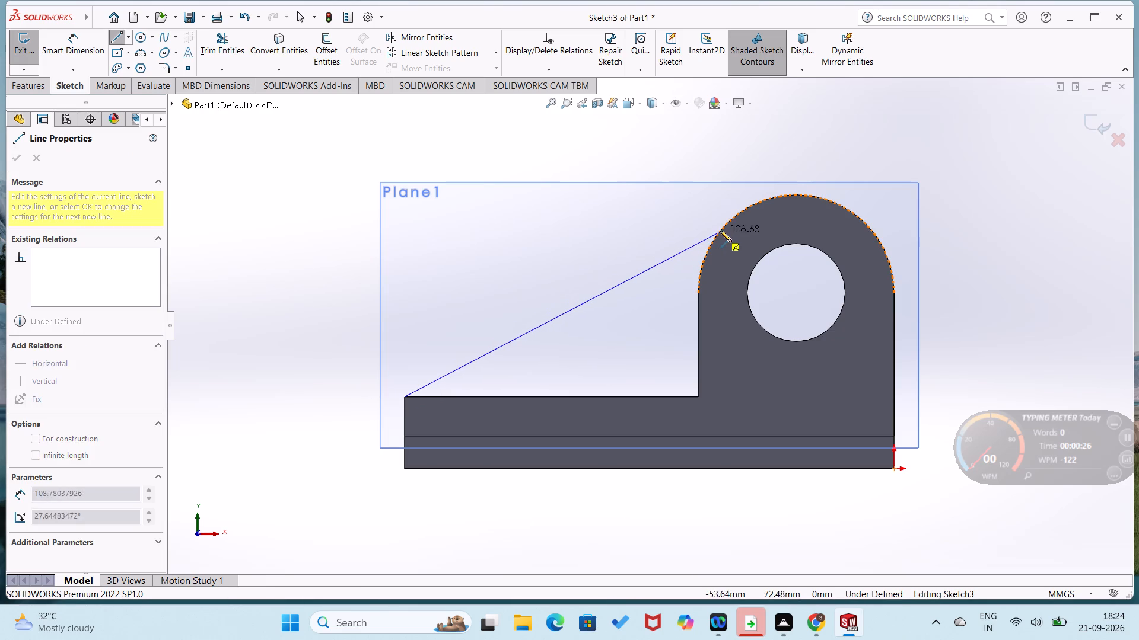
{"action": "left_click", "coordinate": [724, 222]}
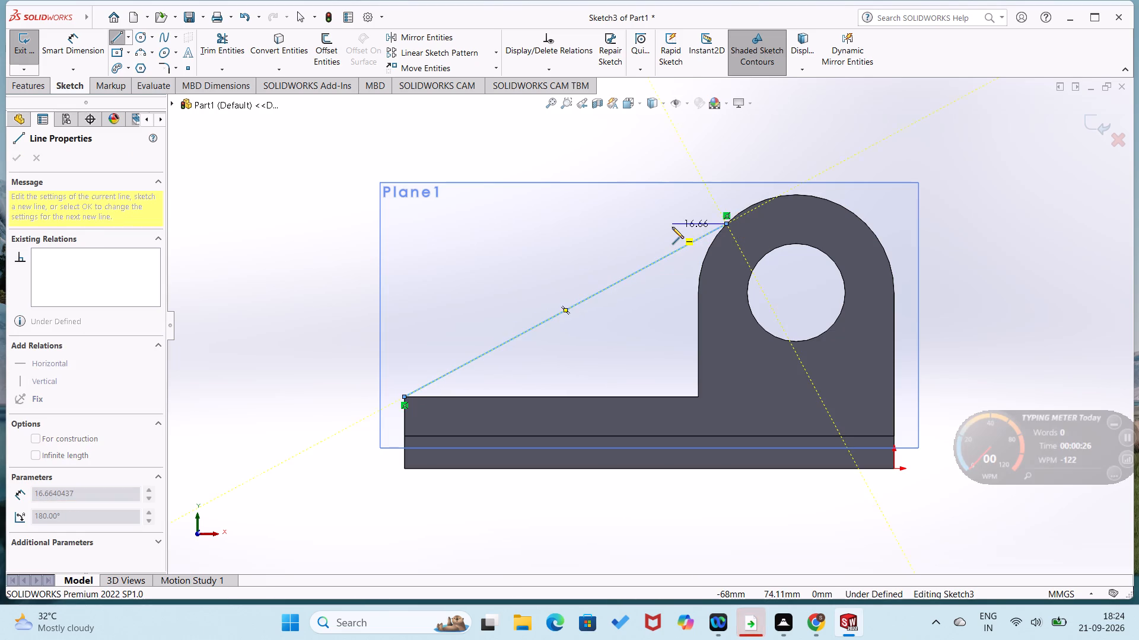
{"action": "right_click_drag", "start_coordinate": [672, 227], "coordinate": [730, 130]}
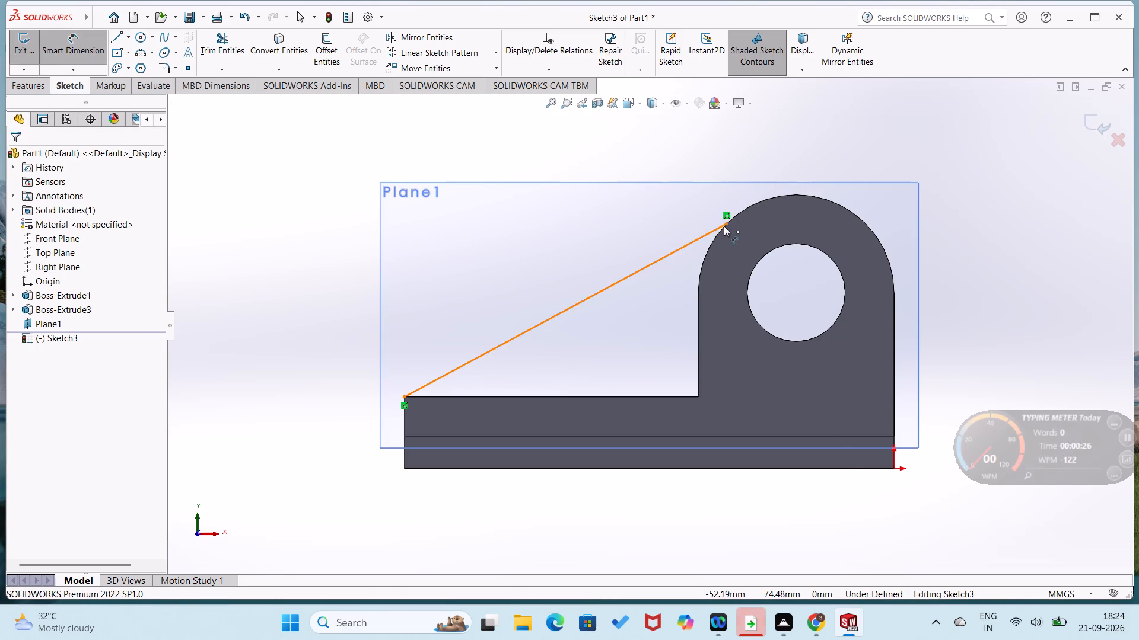
Add a tangent relation between the sloped line and the lug's rounded top edge.
{"action": "left_click", "coordinate": [560, 68]}
{"action": "left_click", "coordinate": [564, 97]}
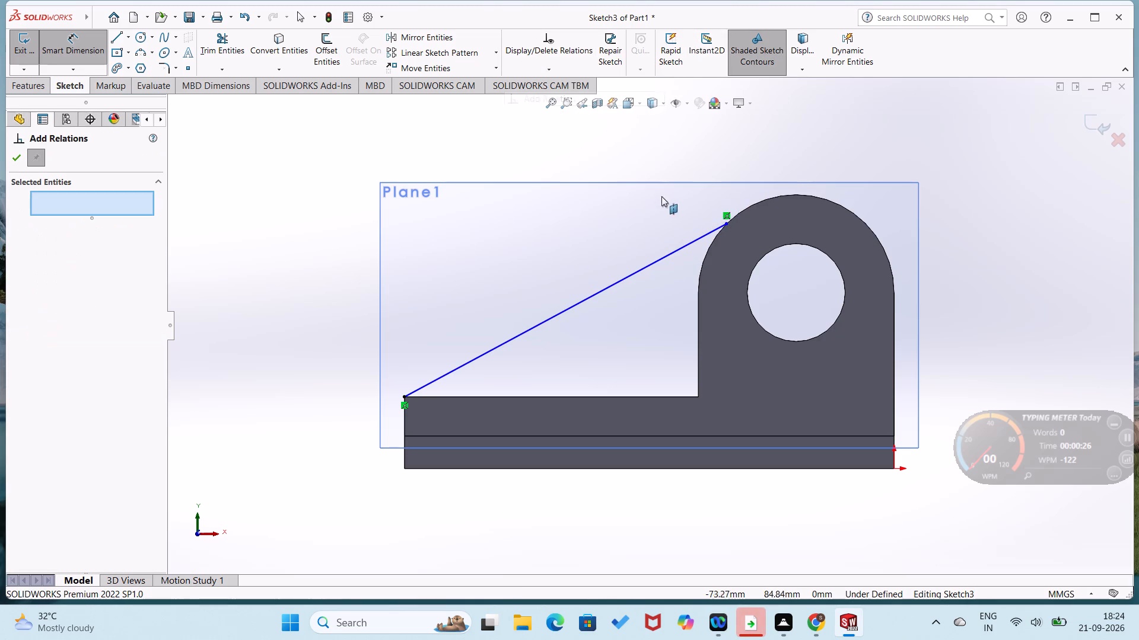
{"action": "left_click", "coordinate": [682, 246]}
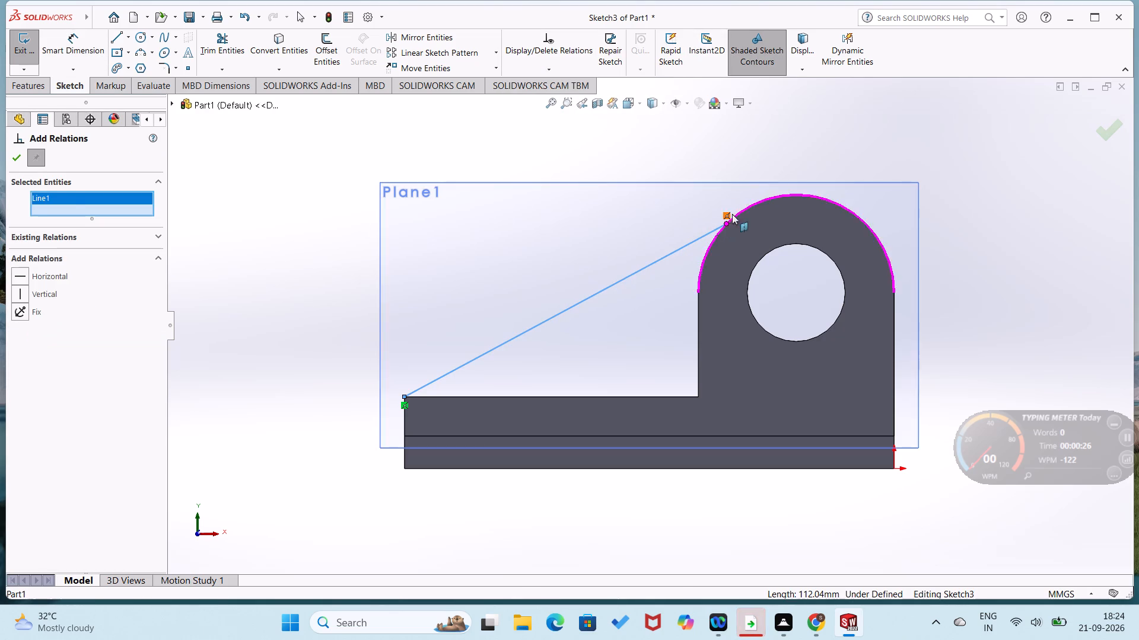
{"action": "left_click", "coordinate": [736, 214]}
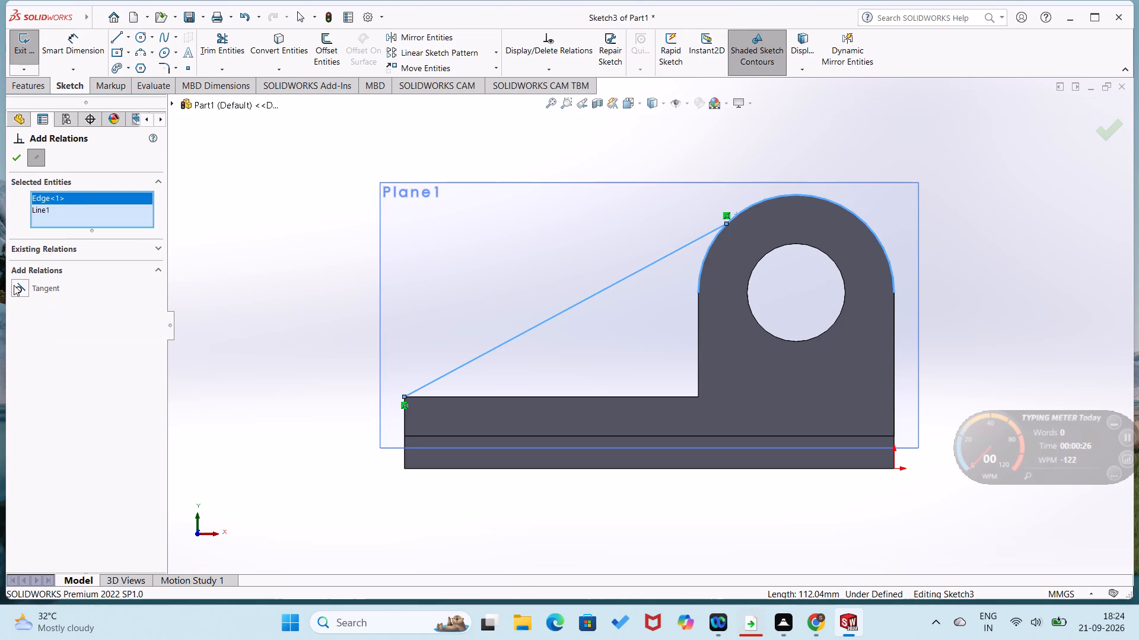
{"action": "left_click", "coordinate": [18, 285]}
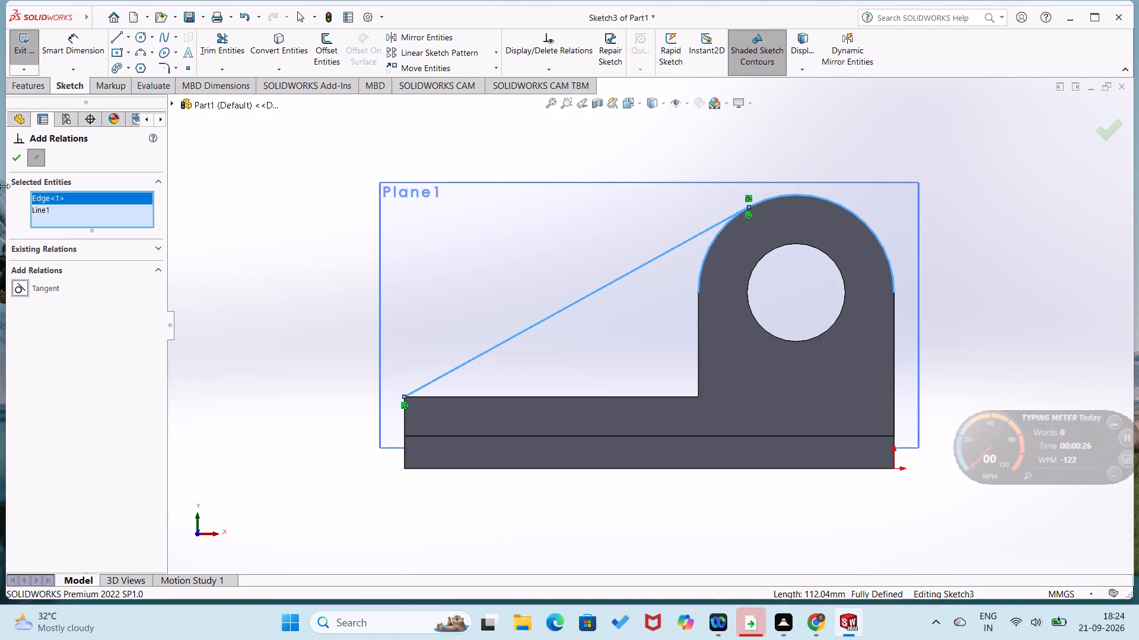
{"action": "left_click", "coordinate": [20, 156]}
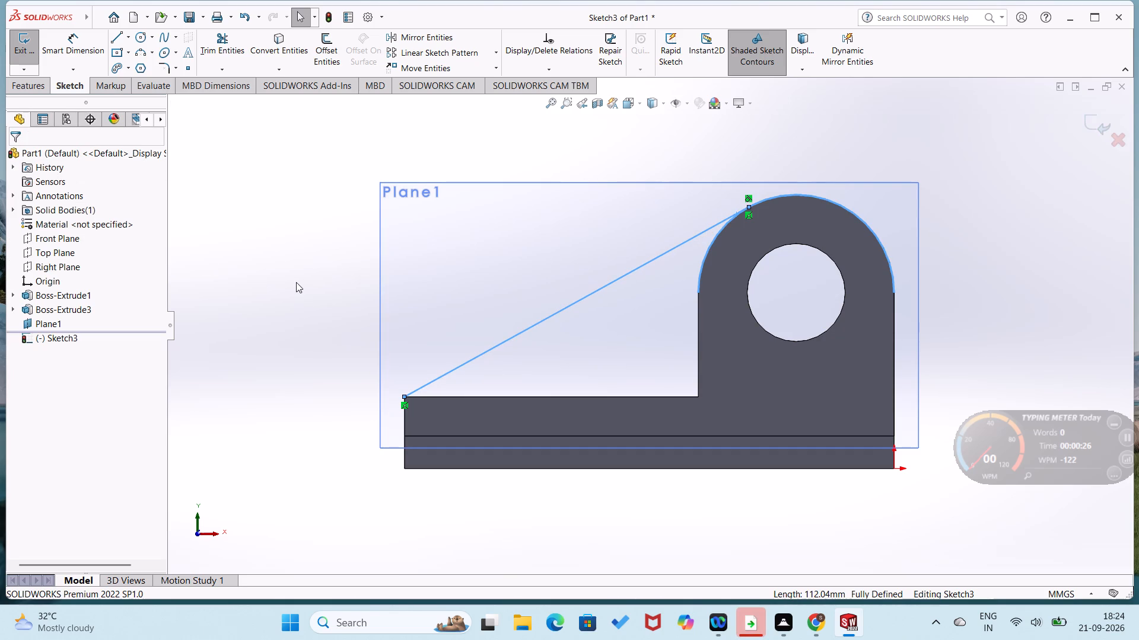
{"action": "left_click", "coordinate": [296, 282]}
Examine the sloped sketch line against the part from angled and standard views, ending with the front view.
{"action": "middle_click_drag", "start_coordinate": [317, 324], "coordinate": [331, 375]}
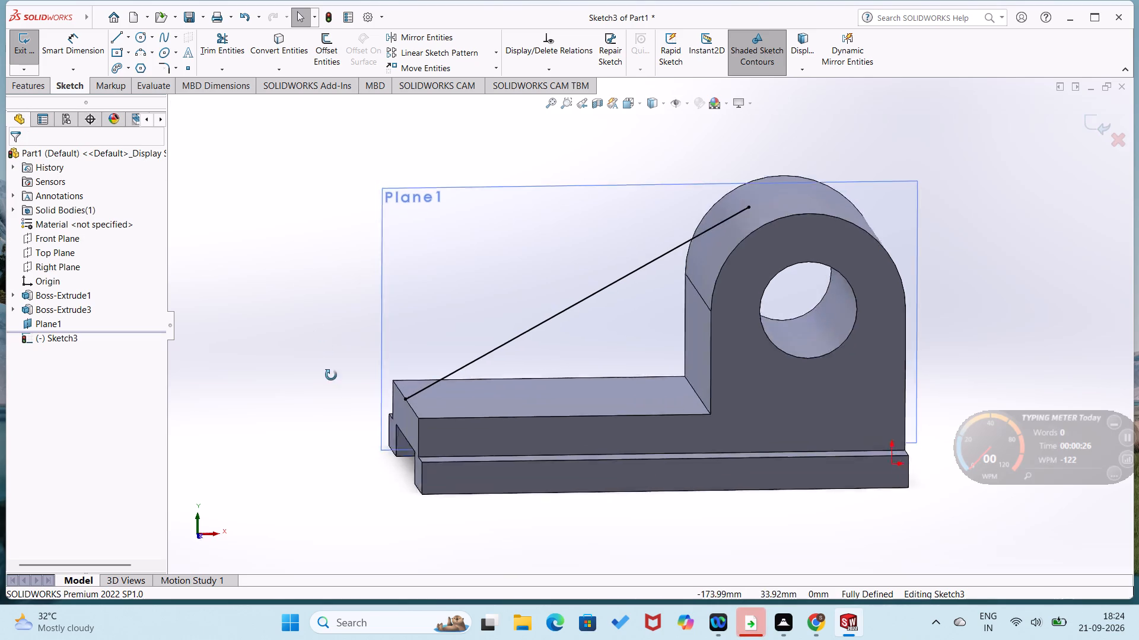
{"action": "middle_click_drag", "start_coordinate": [331, 375], "coordinate": [327, 389]}
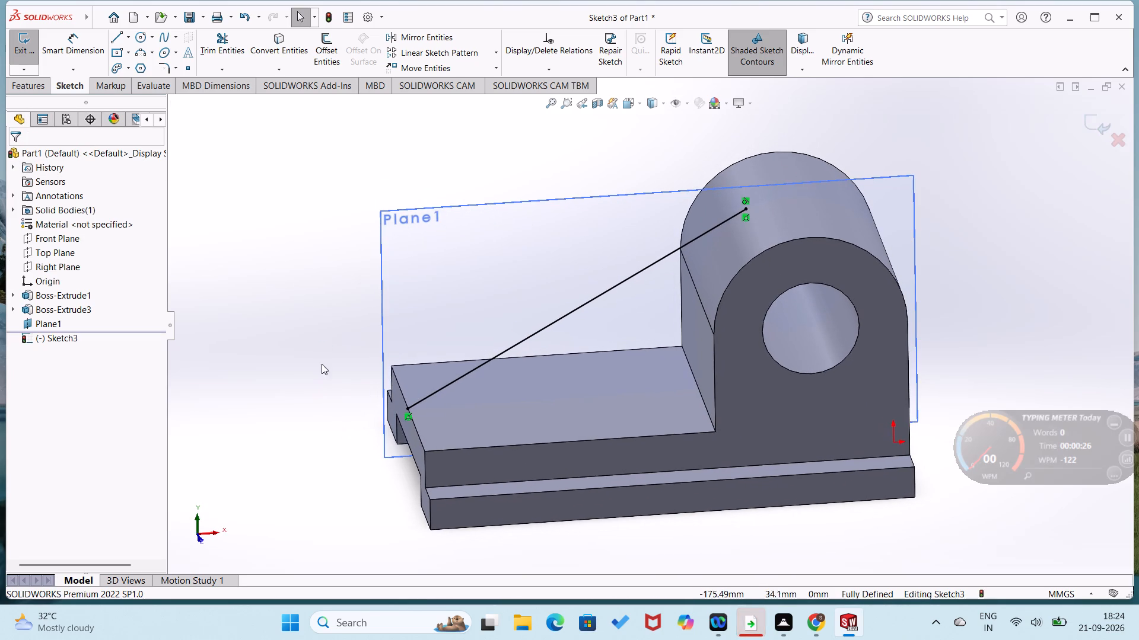
{"action": "left_click", "coordinate": [37, 87]}
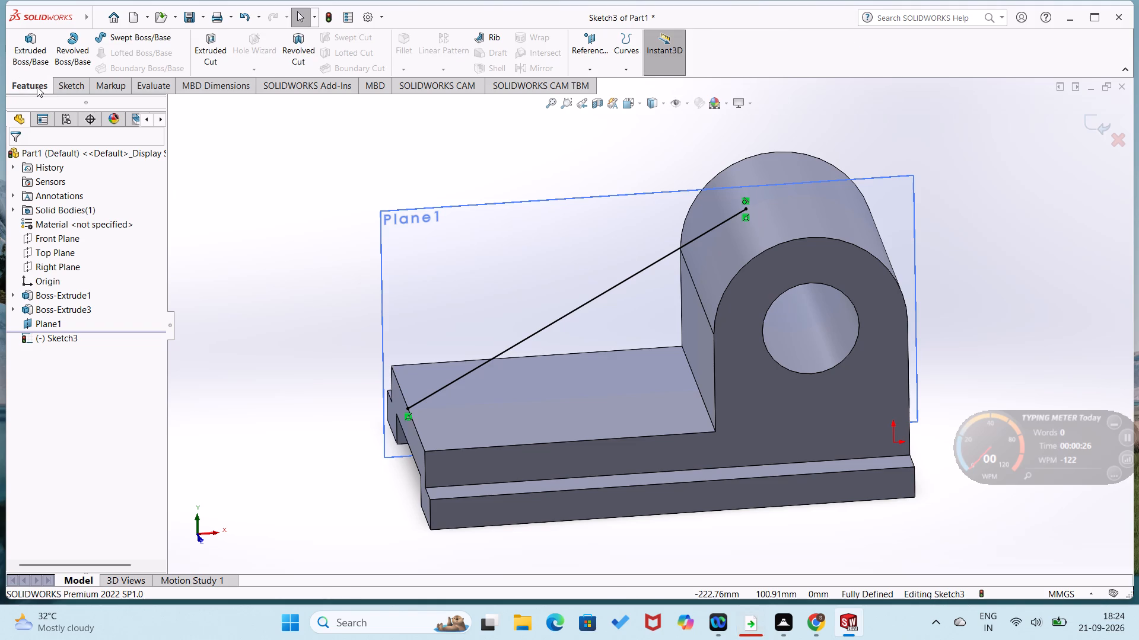
{"action": "left_click", "coordinate": [79, 85]}
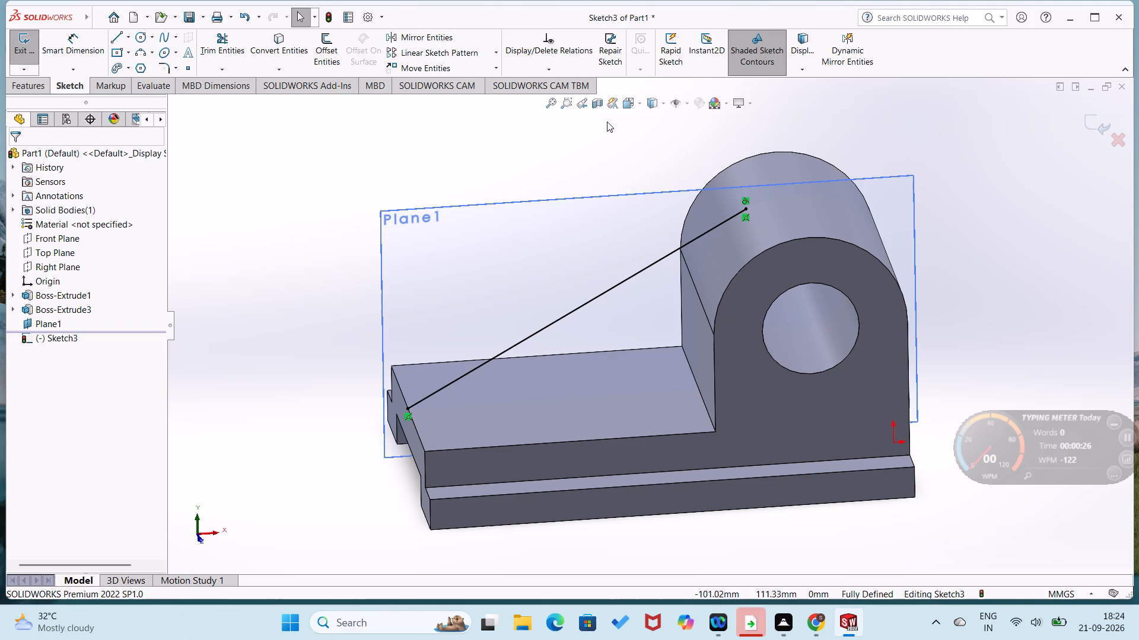
{"action": "left_click", "coordinate": [799, 71]}
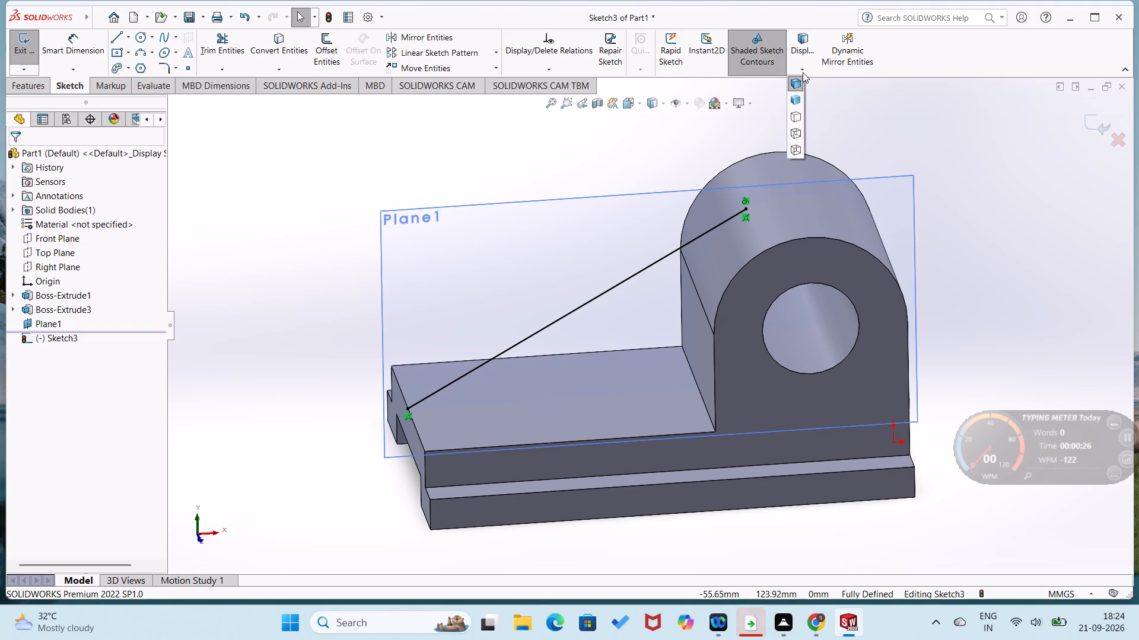
{"action": "left_click", "coordinate": [835, 105]}
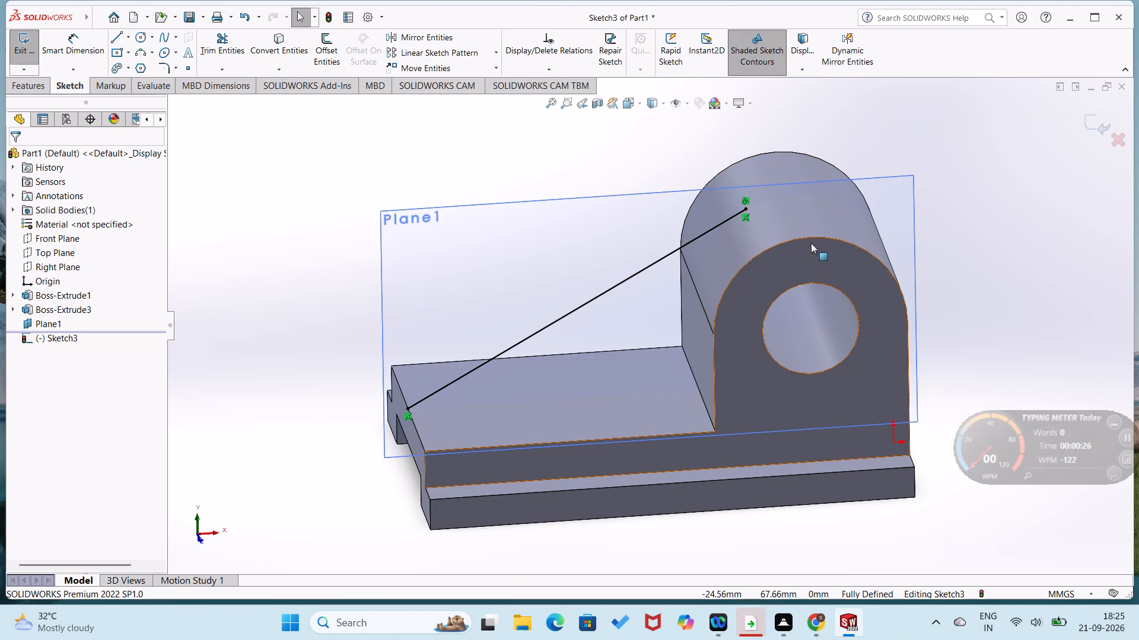
{"action": "key", "text": "ctrl+1"}
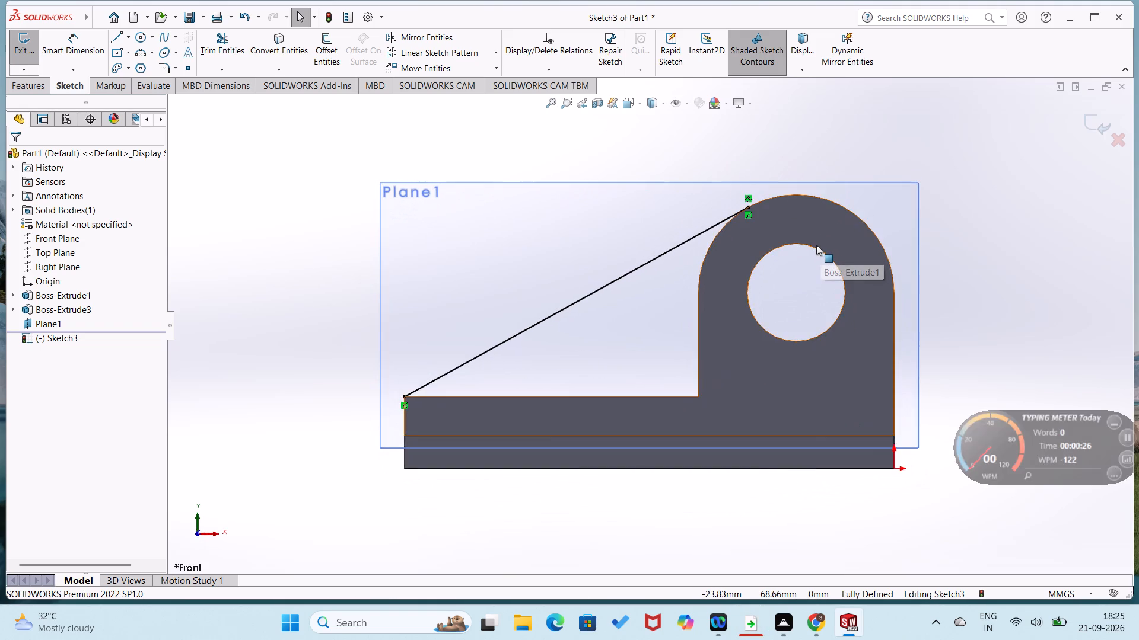
{"action": "key", "text": "ctrl+2"}
{"action": "key", "text": "ctrl+3"}
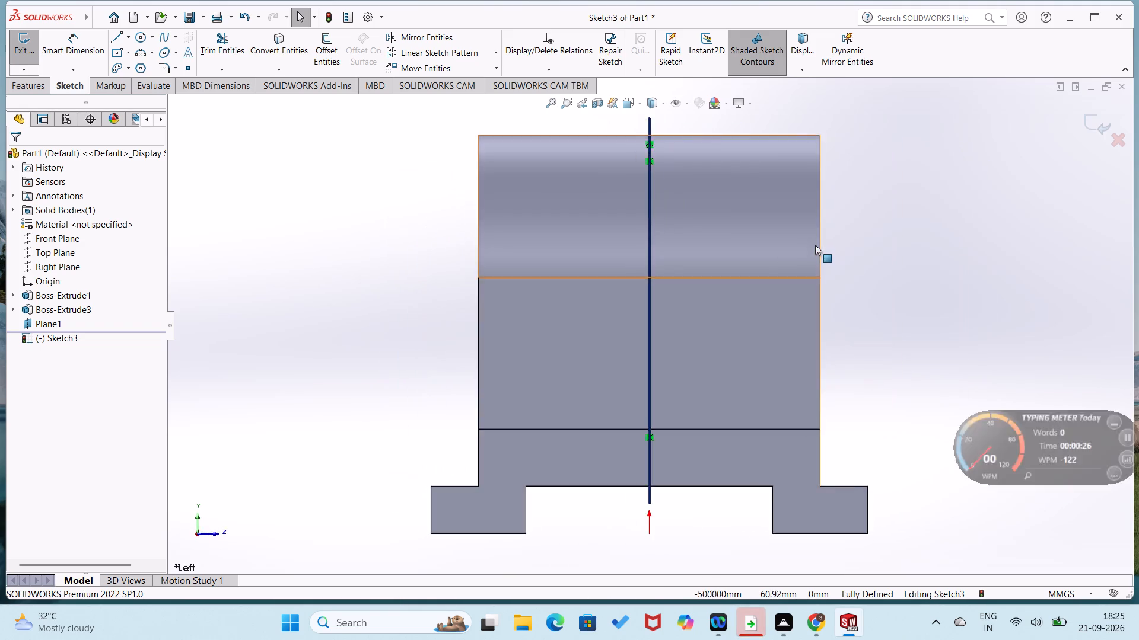
{"action": "key", "text": "ctrl+4"}
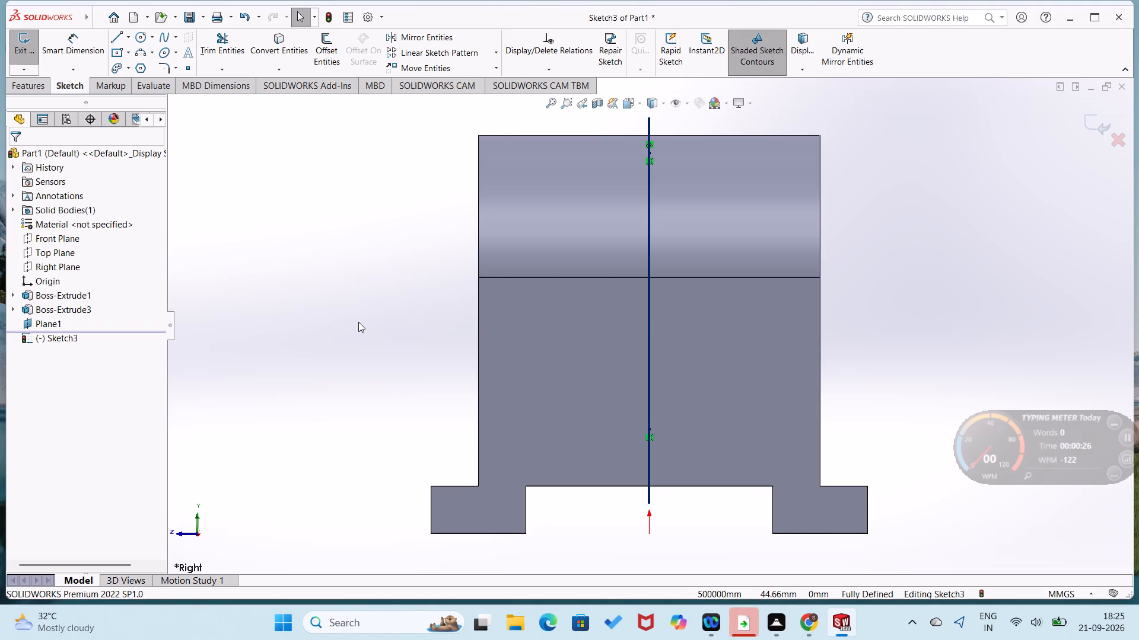
{"action": "scroll", "coordinate": [357, 322], "scroll_direction": "up", "scroll_amount": 1}
{"action": "middle_click_drag", "start_coordinate": [357, 322], "coordinate": [382, 330]}
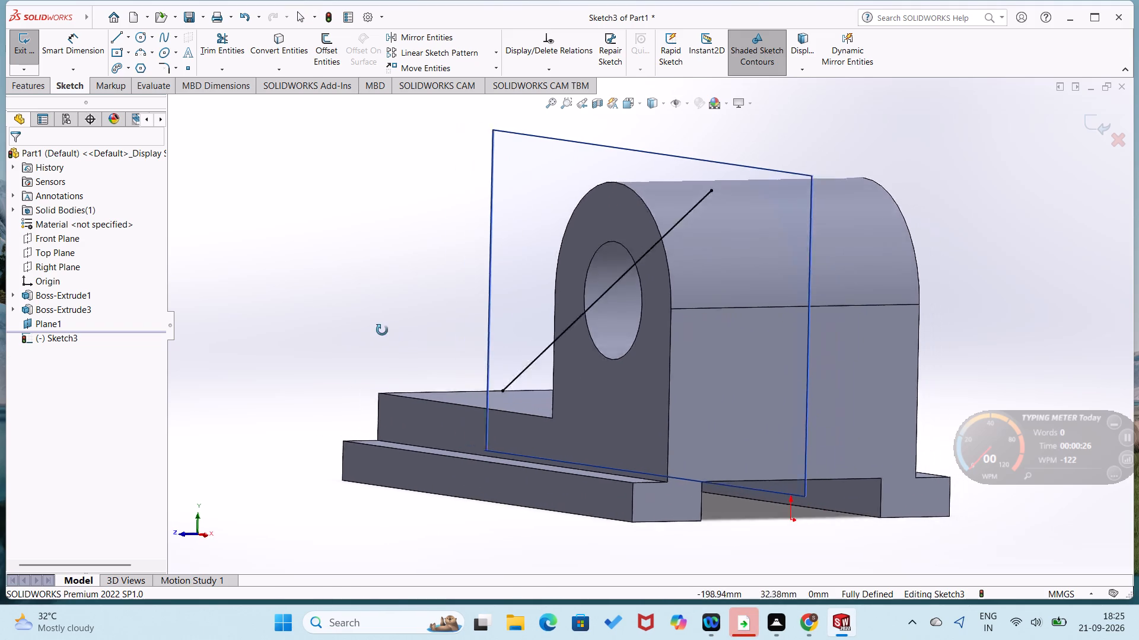
{"action": "middle_click_drag", "start_coordinate": [382, 330], "coordinate": [354, 316]}
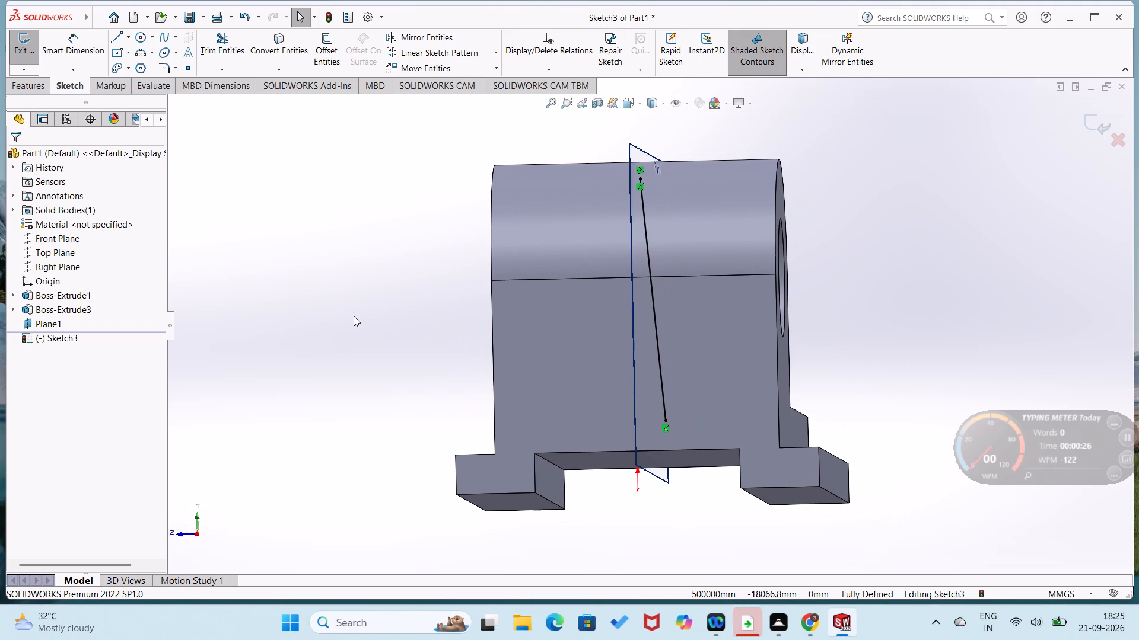
{"action": "key", "text": "ctrl+5"}
{"action": "key", "text": "ctrl+6"}
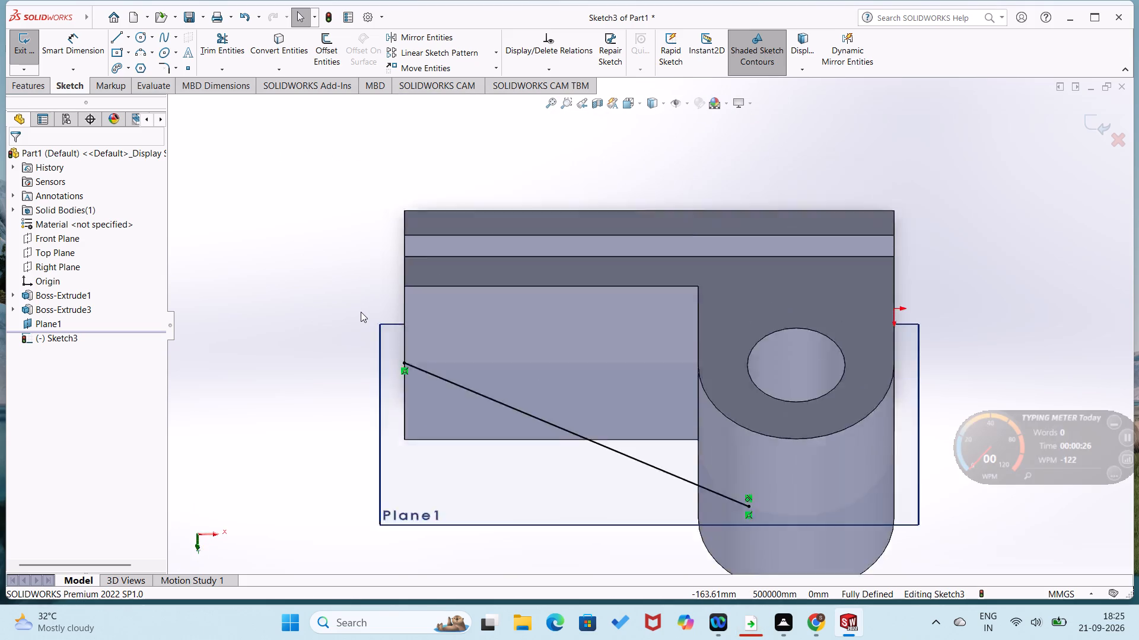
{"action": "key", "text": "ctrl+4"}
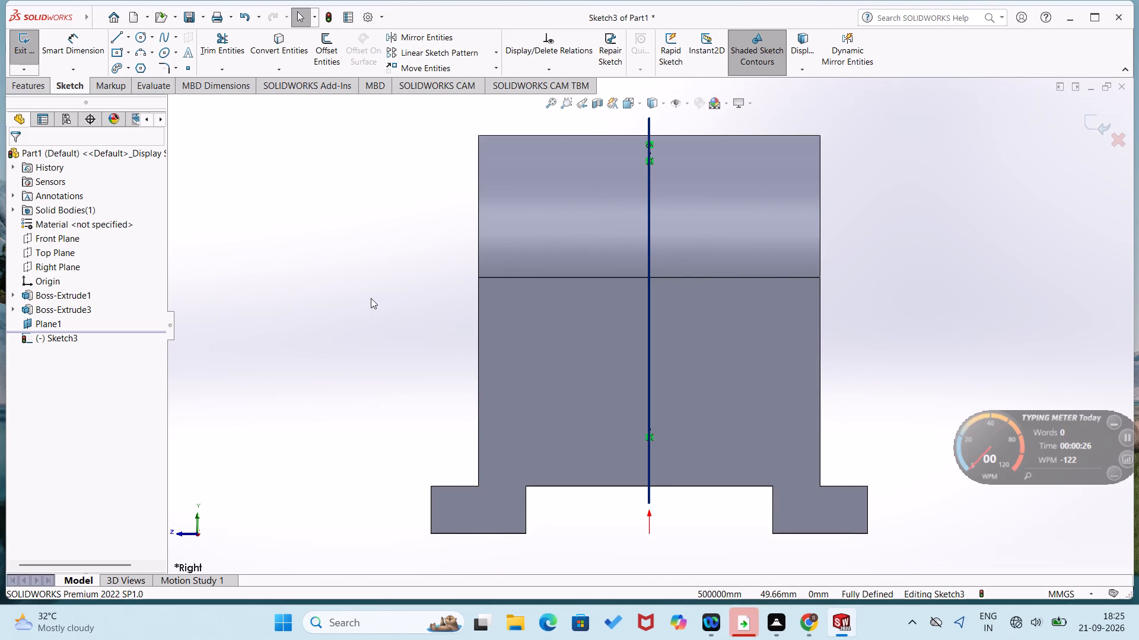
{"action": "key", "text": "ctrl+1"}
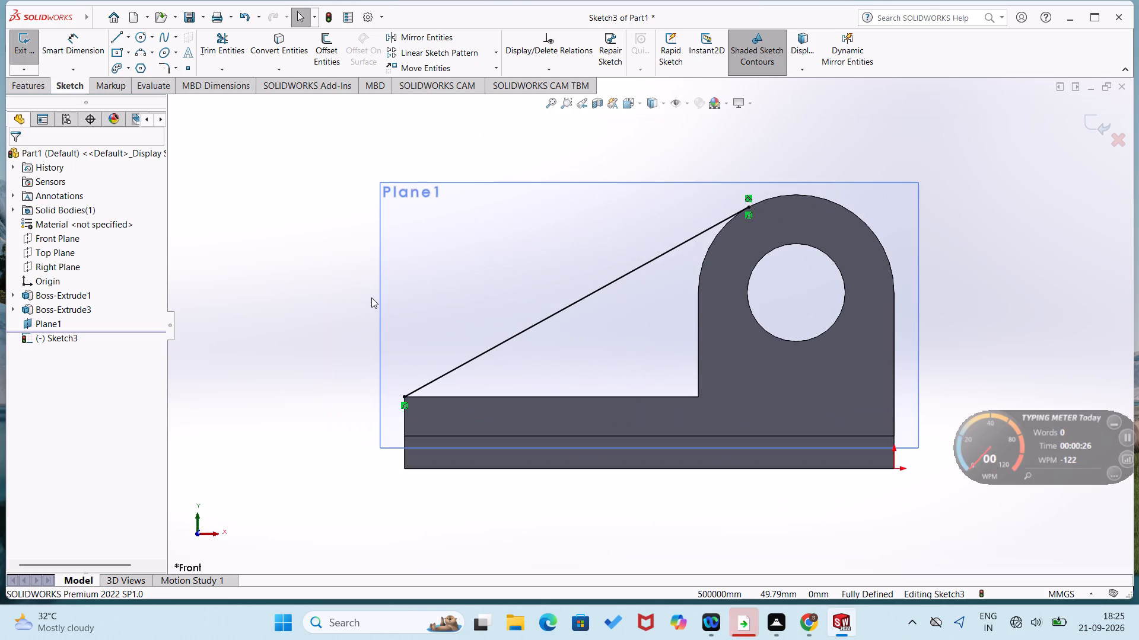
{"action": "left_click", "coordinate": [302, 300]}
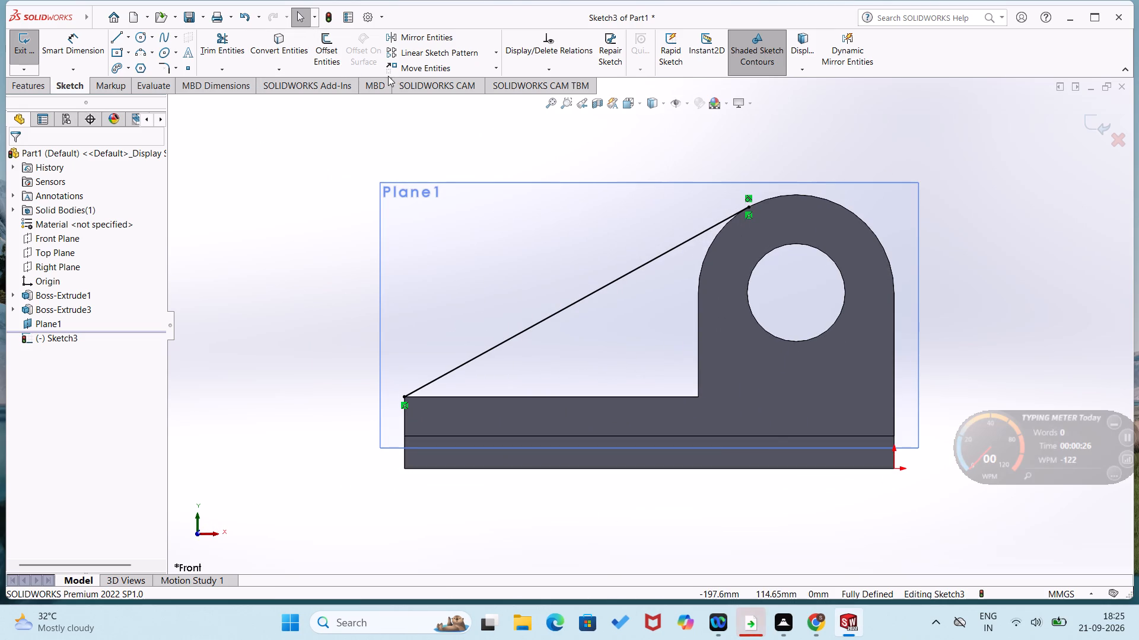
Create a 10 mm thick rib from the sloped line, thickened on both sides, filling toward the base and lug.
{"action": "left_click", "coordinate": [13, 89]}
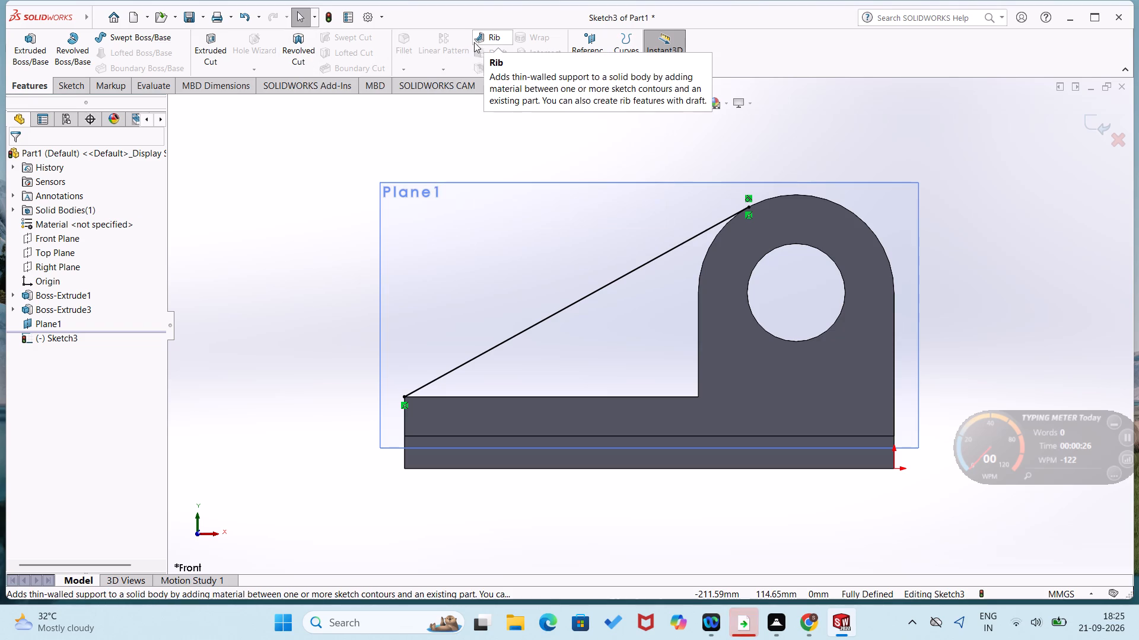
{"action": "left_click", "coordinate": [491, 36]}
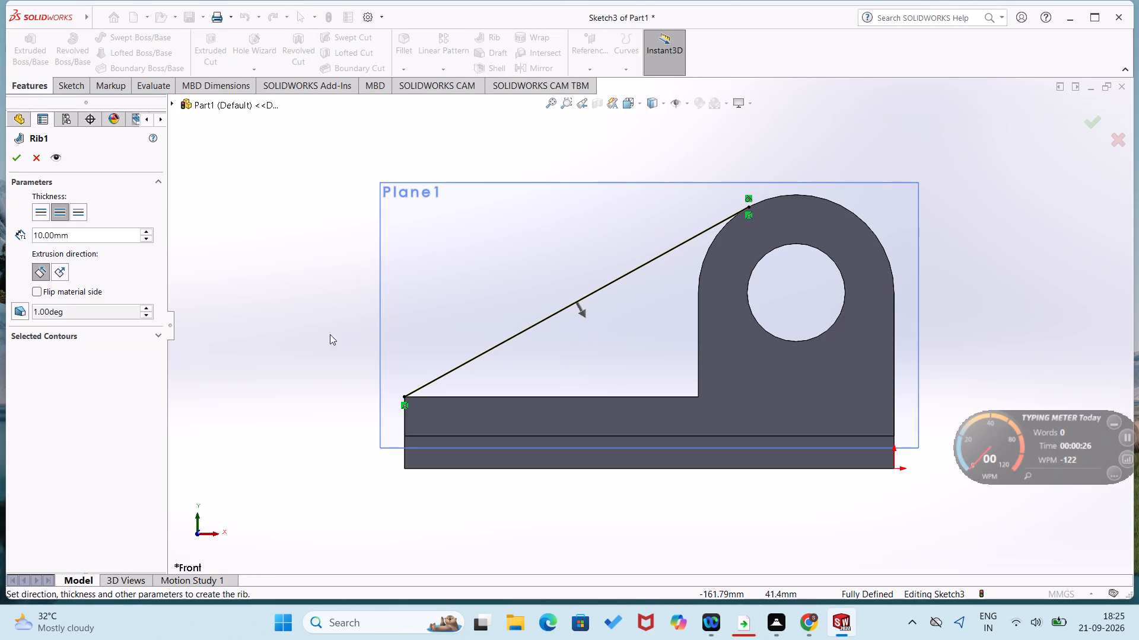
{"action": "left_click", "coordinate": [17, 157]}
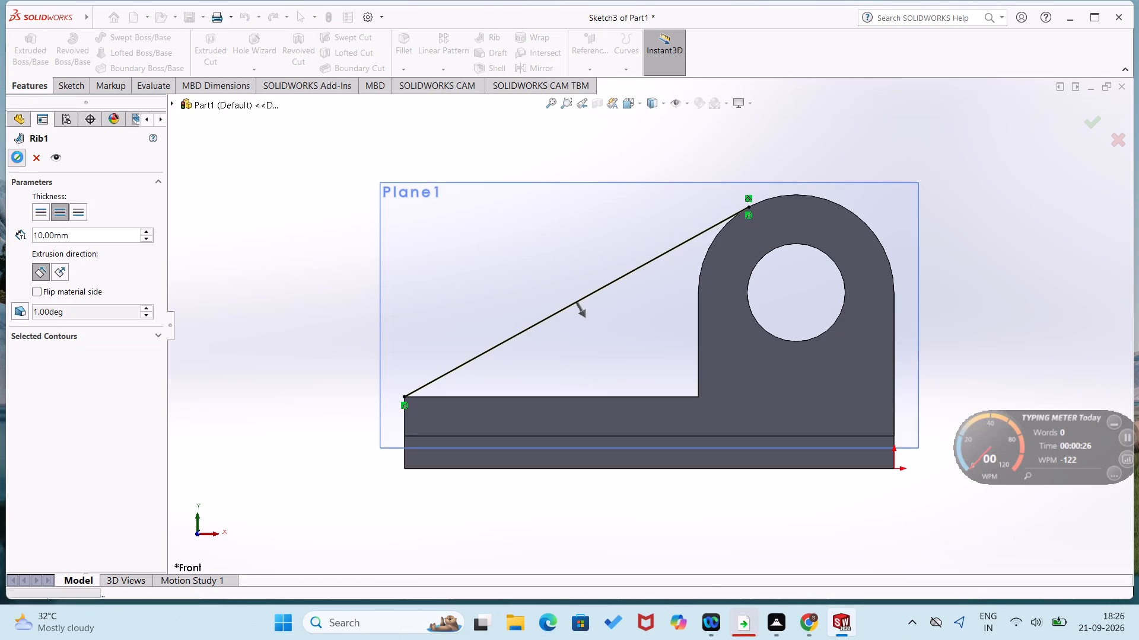
{"action": "left_click", "coordinate": [205, 327]}
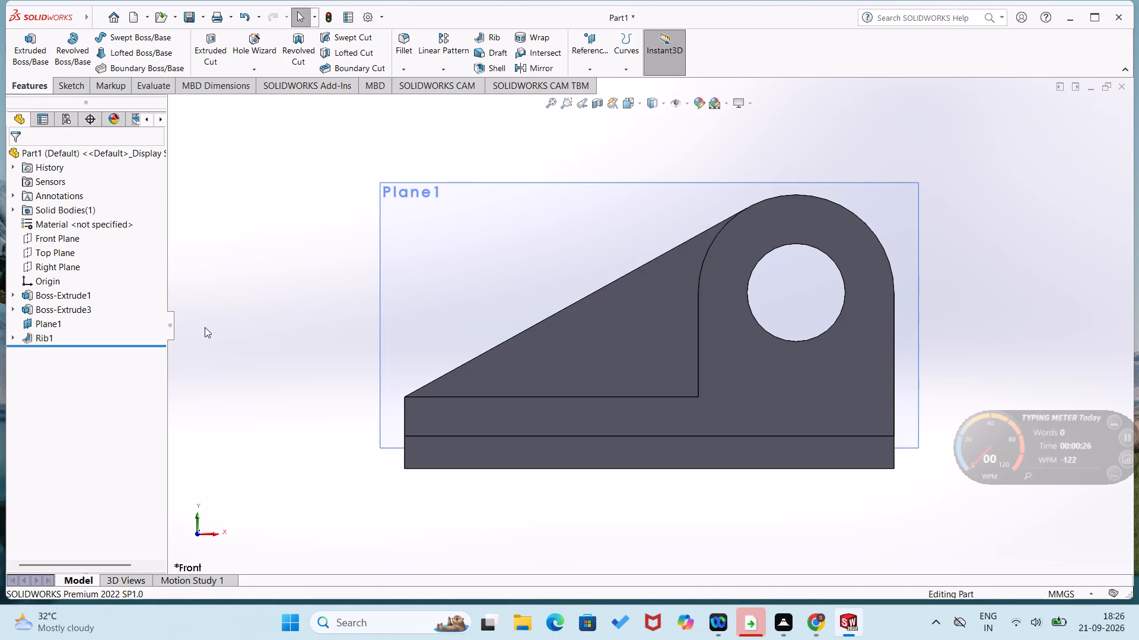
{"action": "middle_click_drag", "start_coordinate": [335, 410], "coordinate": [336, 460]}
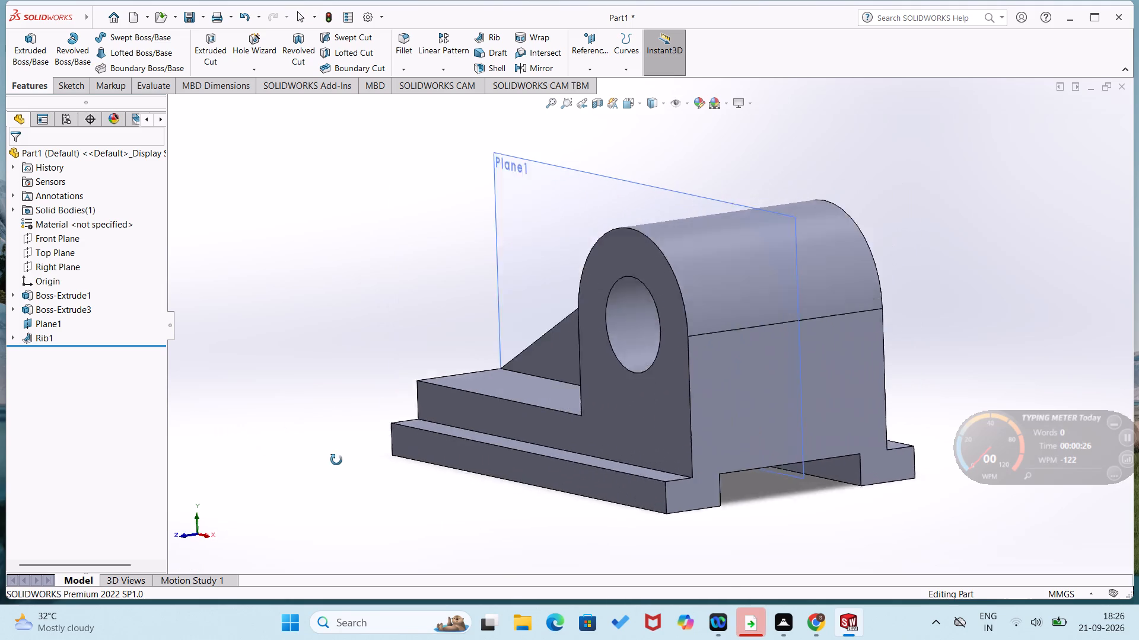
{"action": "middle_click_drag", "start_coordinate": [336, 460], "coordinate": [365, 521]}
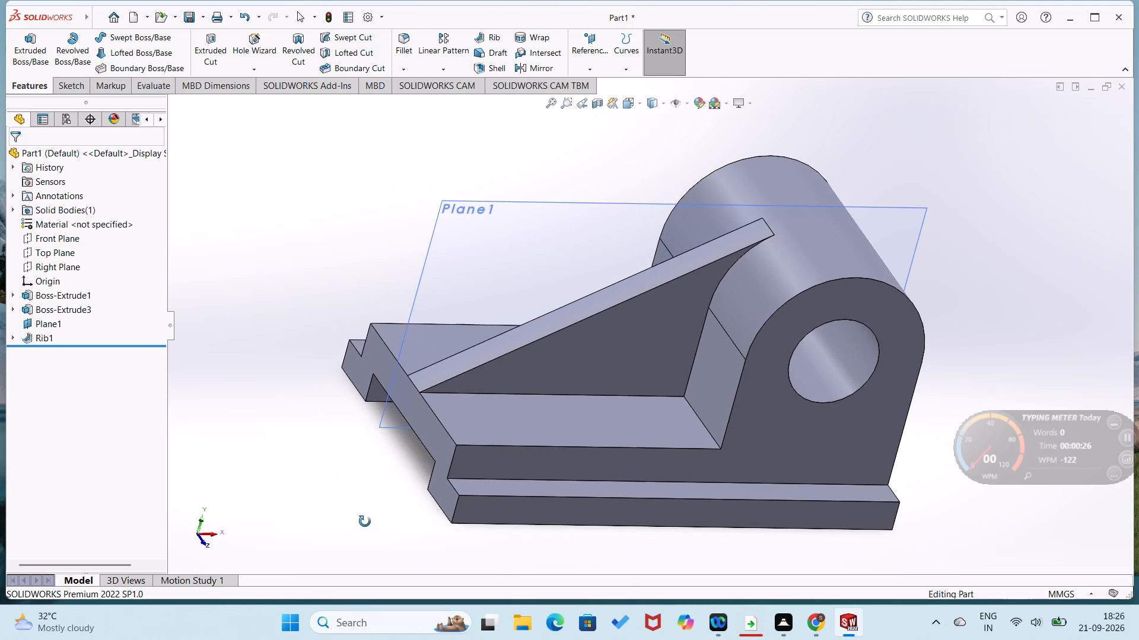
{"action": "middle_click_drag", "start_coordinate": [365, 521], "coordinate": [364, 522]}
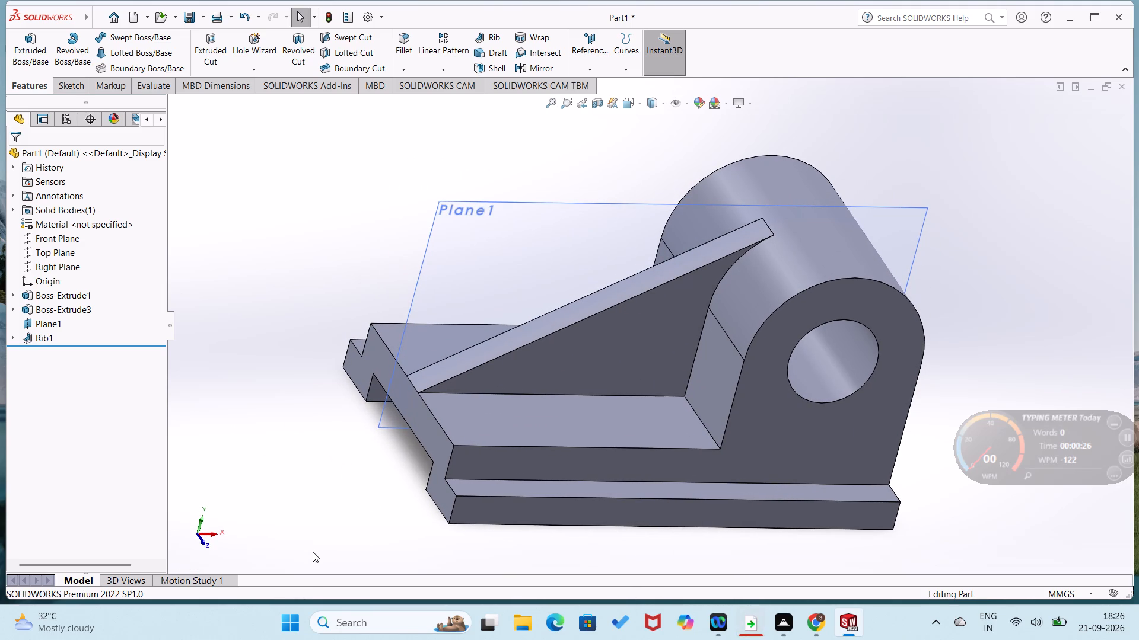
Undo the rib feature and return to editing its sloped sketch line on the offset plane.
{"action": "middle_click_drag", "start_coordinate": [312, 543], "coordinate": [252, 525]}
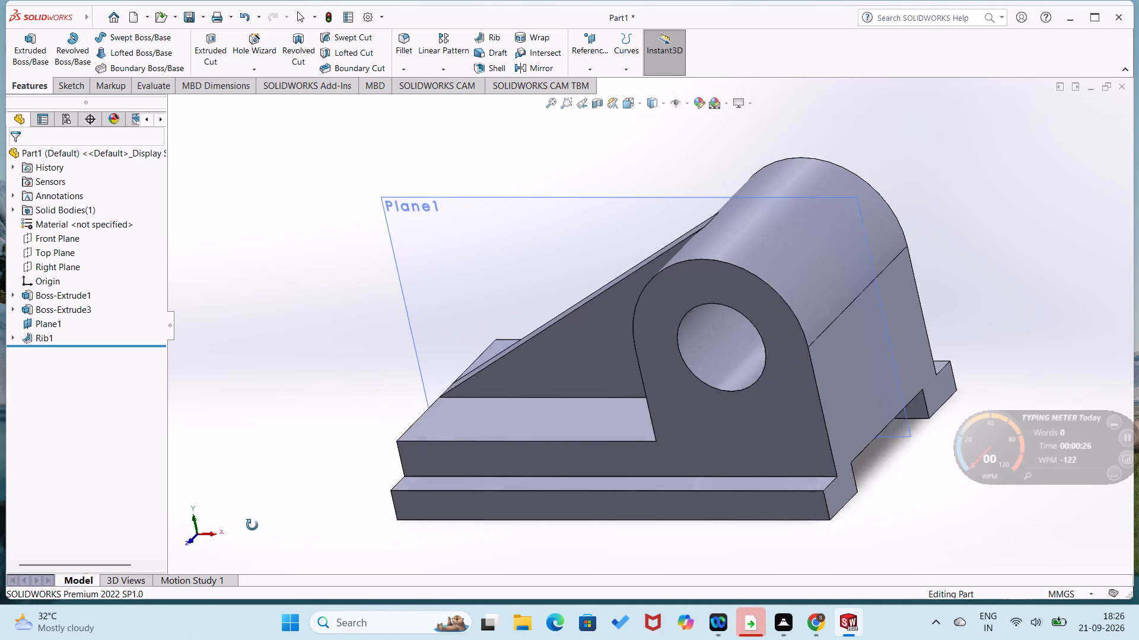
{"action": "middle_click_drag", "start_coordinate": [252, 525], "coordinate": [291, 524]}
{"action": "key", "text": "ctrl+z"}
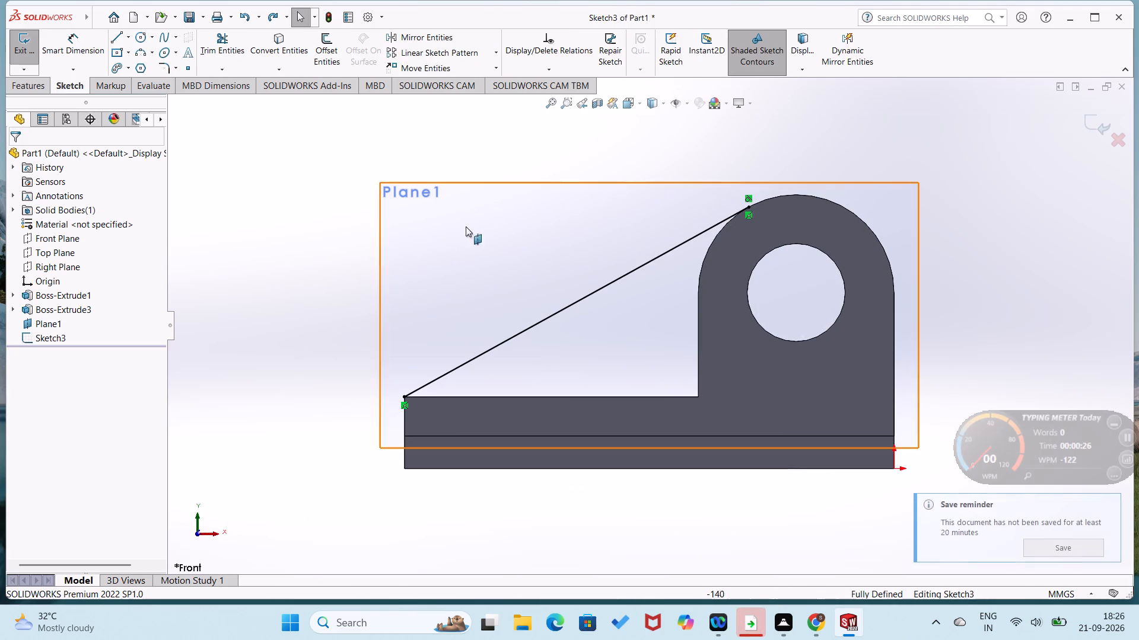
Recreate the rib from the sloped line, 10 mm thick on both sides, filling toward the base and lug.
{"action": "left_click", "coordinate": [8, 82]}
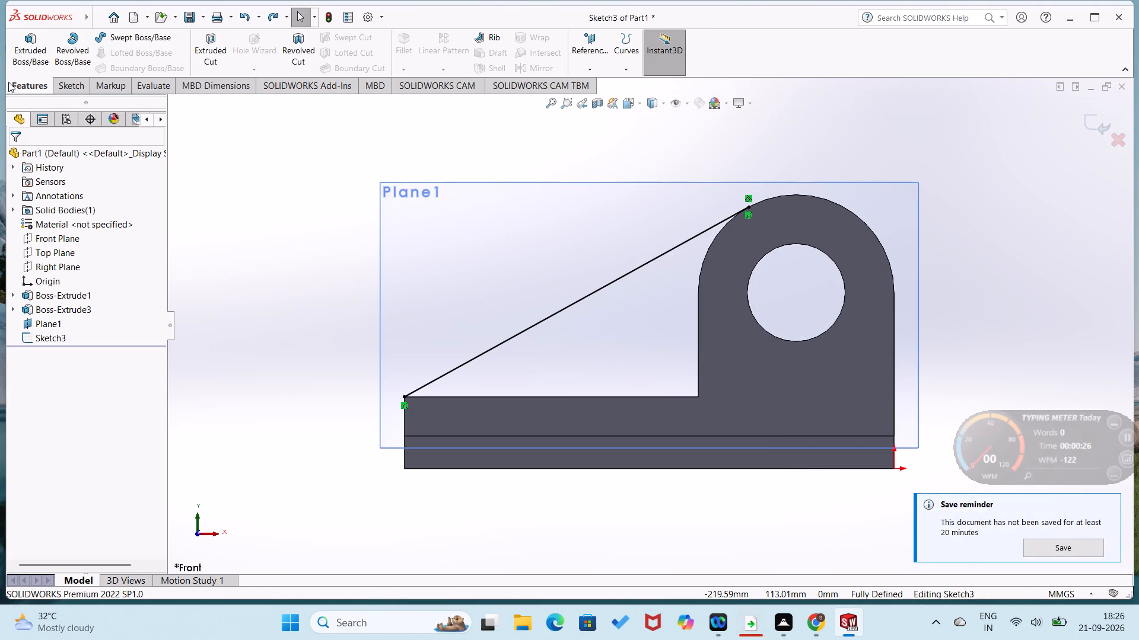
{"action": "left_click", "coordinate": [487, 33]}
{"action": "left_click", "coordinate": [564, 350]}
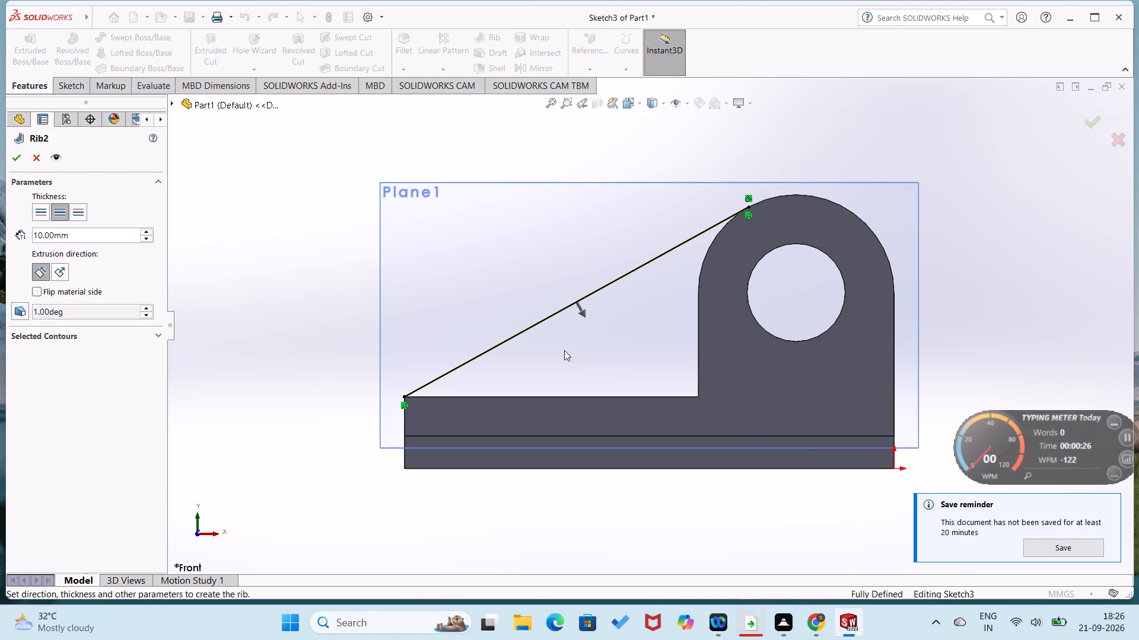
{"action": "left_click", "coordinate": [11, 157]}
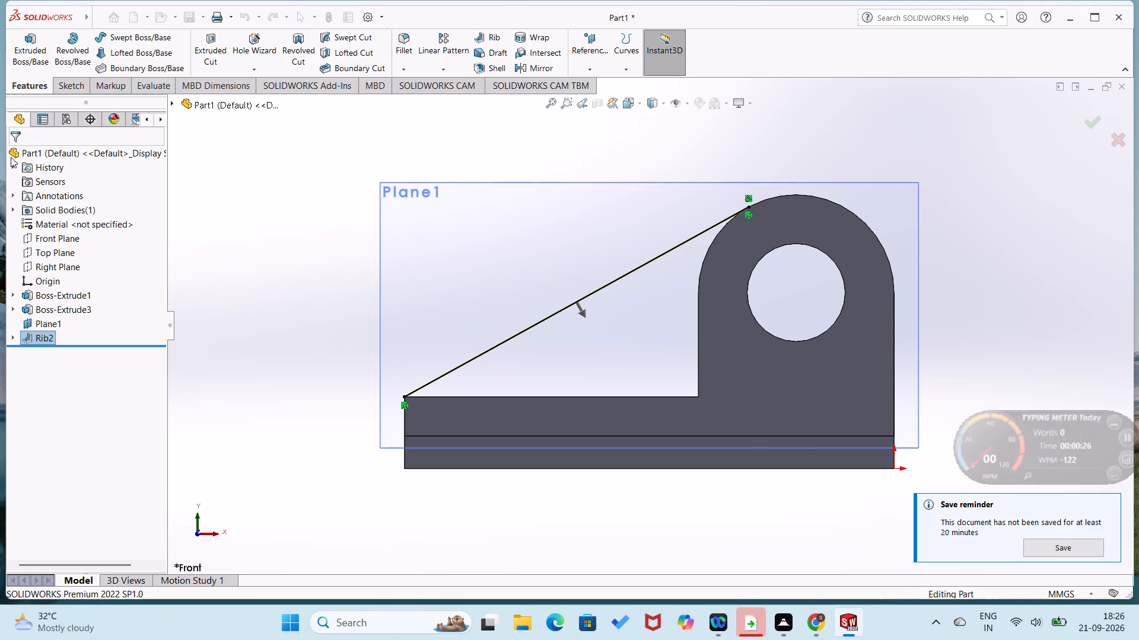
{"action": "left_click", "coordinate": [185, 312]}
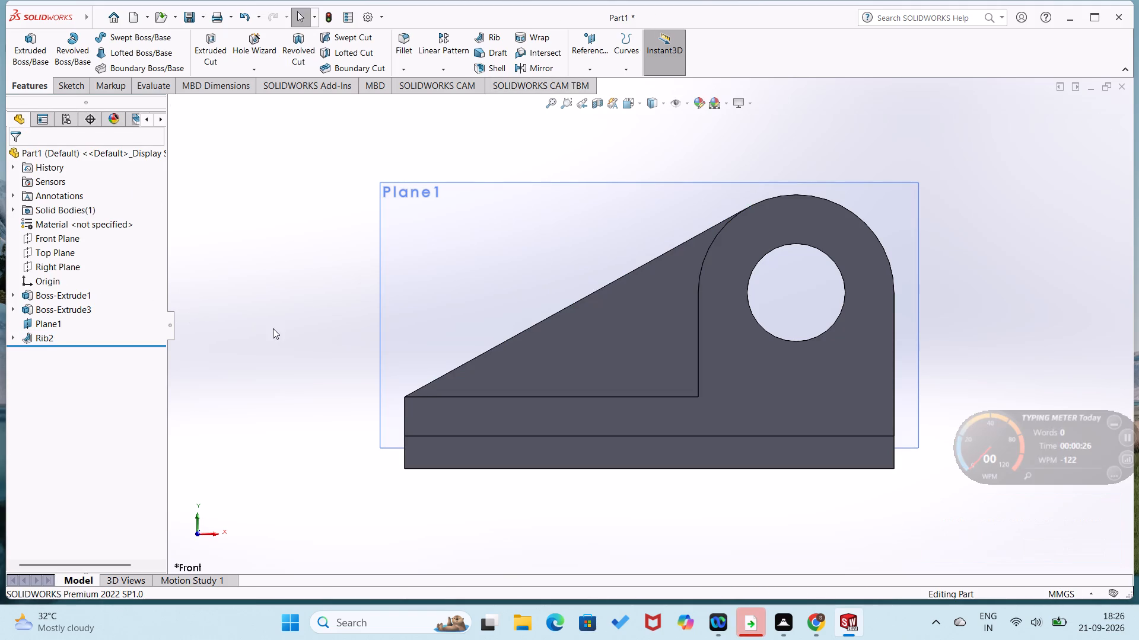
Examine the rib and lug from the front, back, left and right views and from angled views, ending with the right view.
{"action": "middle_click_drag", "start_coordinate": [300, 337], "coordinate": [241, 340]}
{"action": "key", "text": "ctrl+1"}
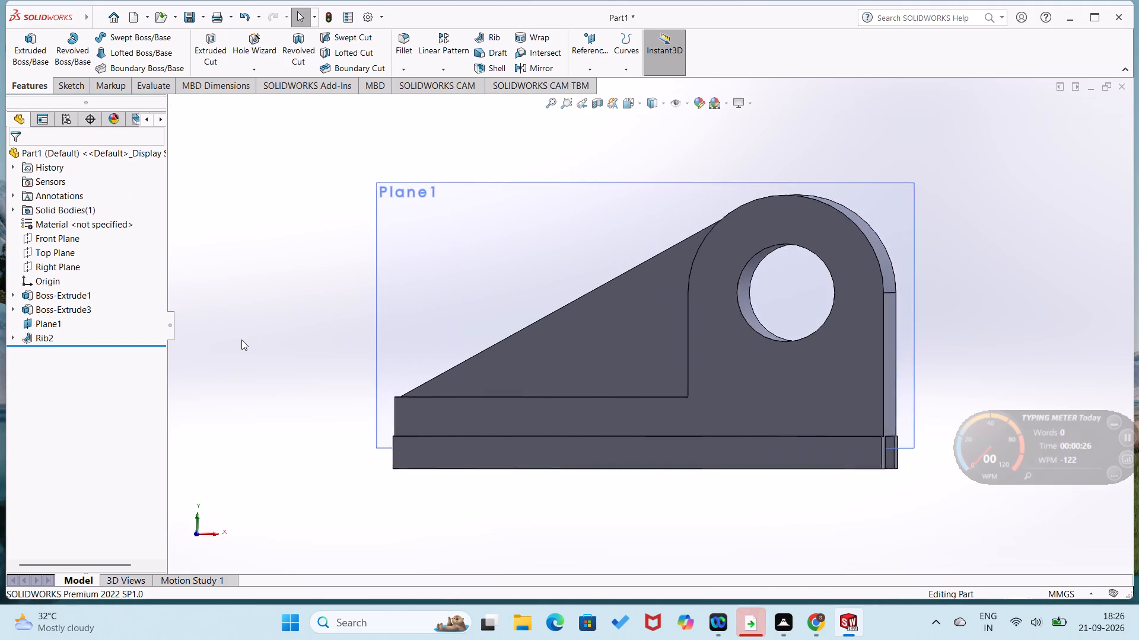
{"action": "key", "text": "ctrl+2"}
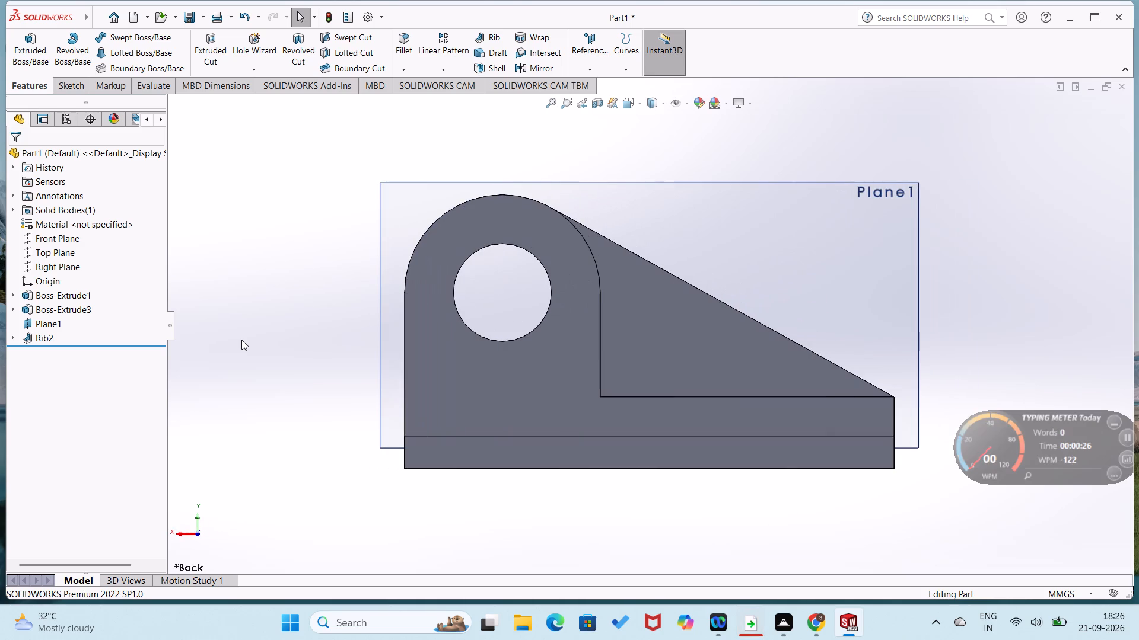
{"action": "key", "text": "ctrl+3"}
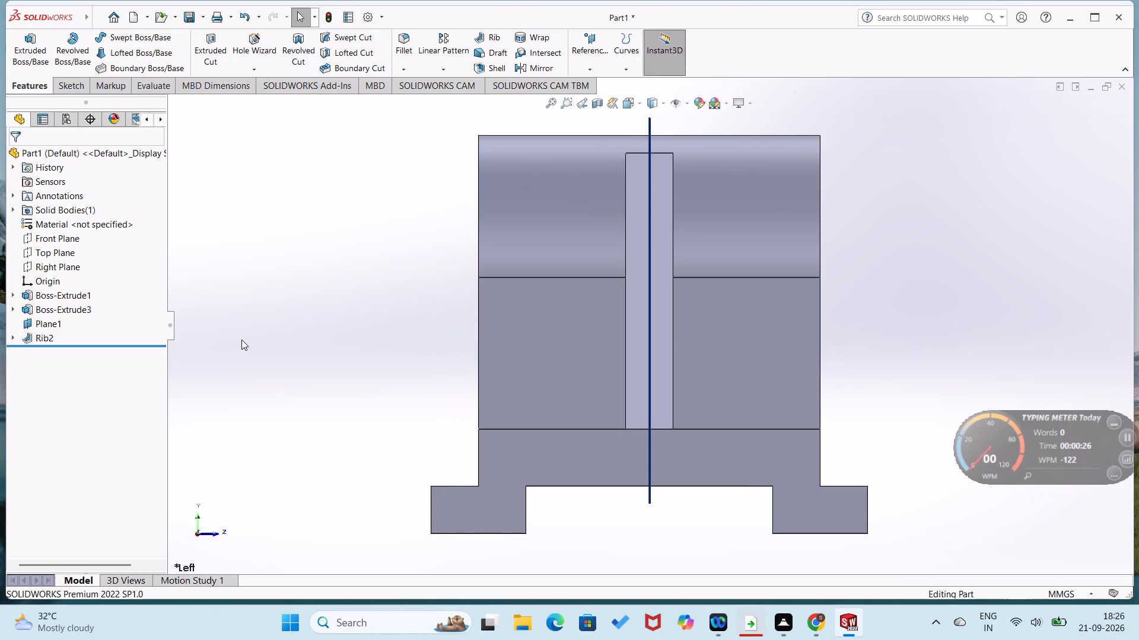
{"action": "key", "text": "ctrl+4"}
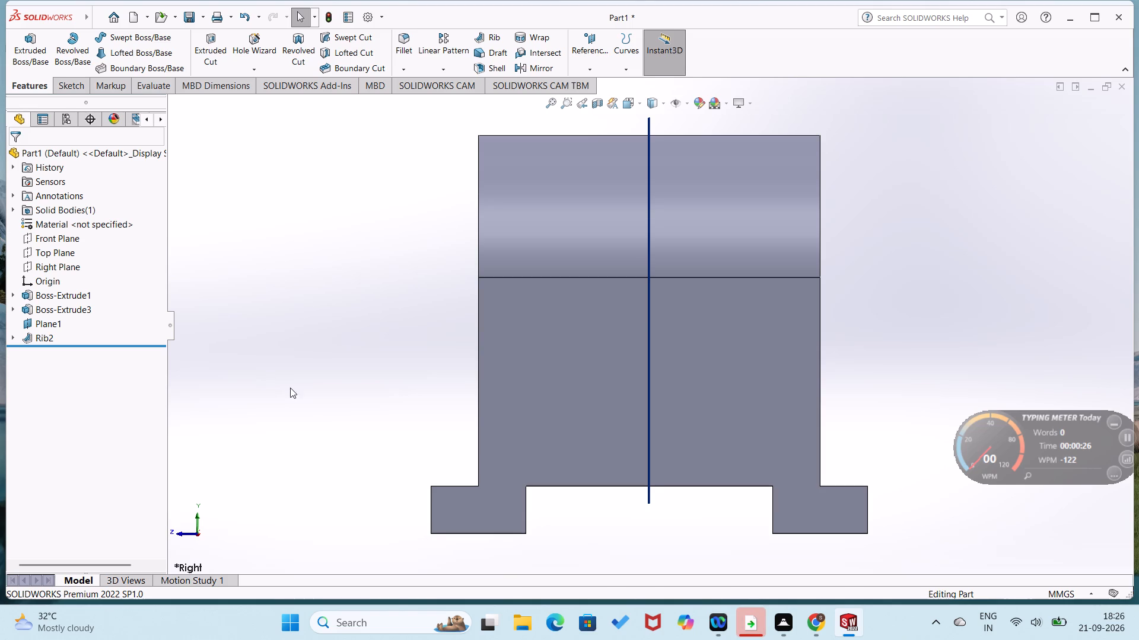
{"action": "right_click_drag", "start_coordinate": [312, 351], "coordinate": [272, 357]}
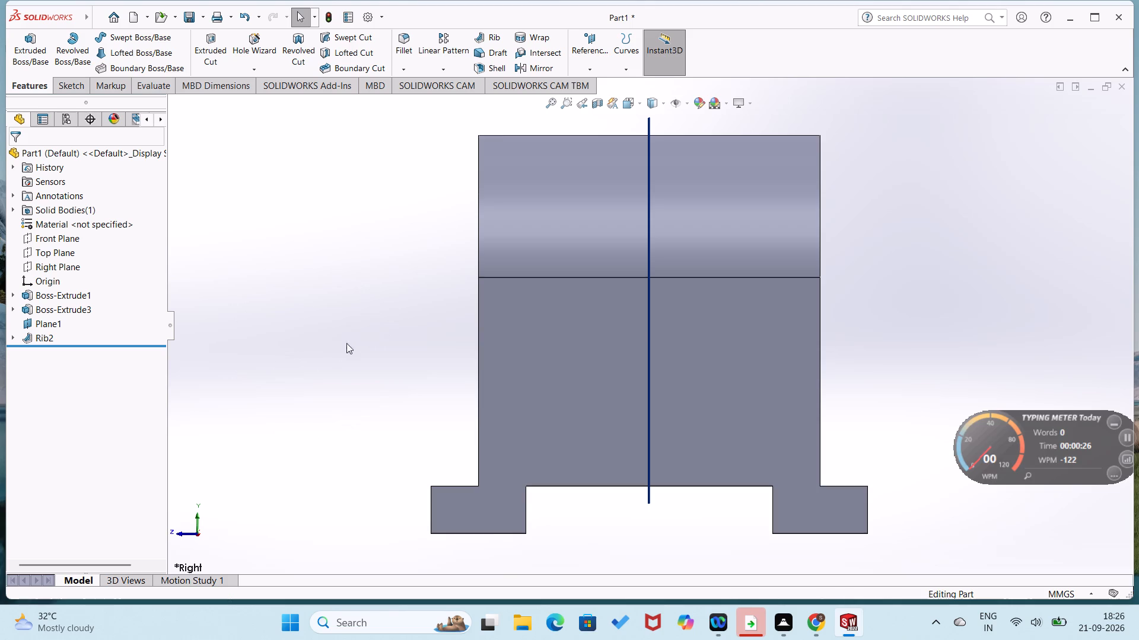
{"action": "right_click_drag", "start_coordinate": [371, 327], "coordinate": [236, 382]}
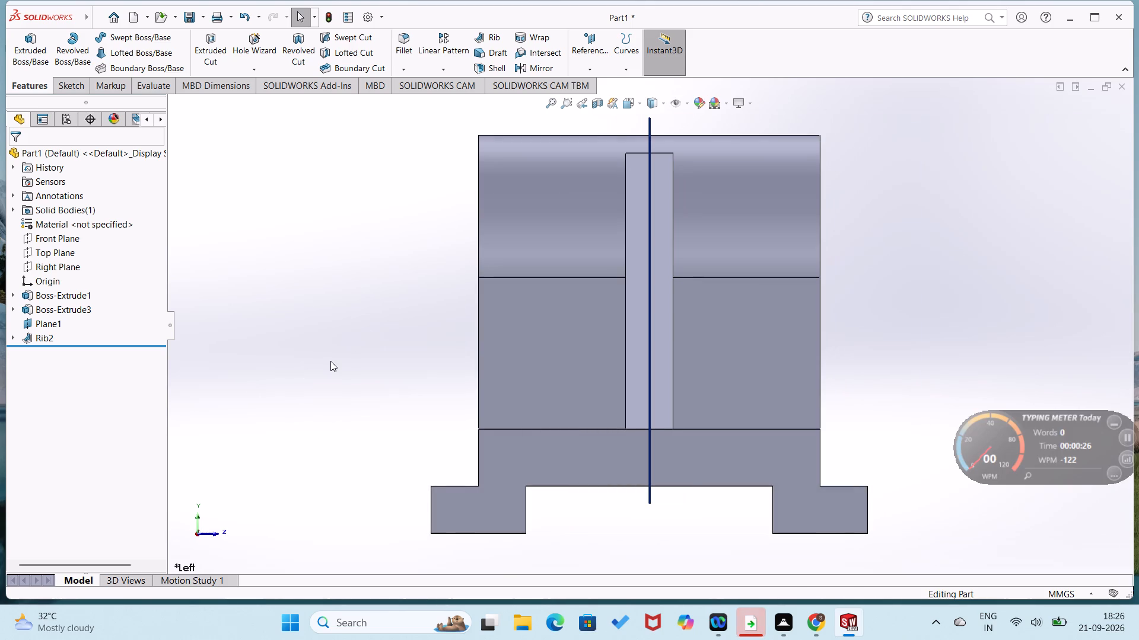
{"action": "right_click_drag", "start_coordinate": [354, 347], "coordinate": [301, 385]}
{"action": "right_click_drag", "start_coordinate": [333, 349], "coordinate": [378, 278]}
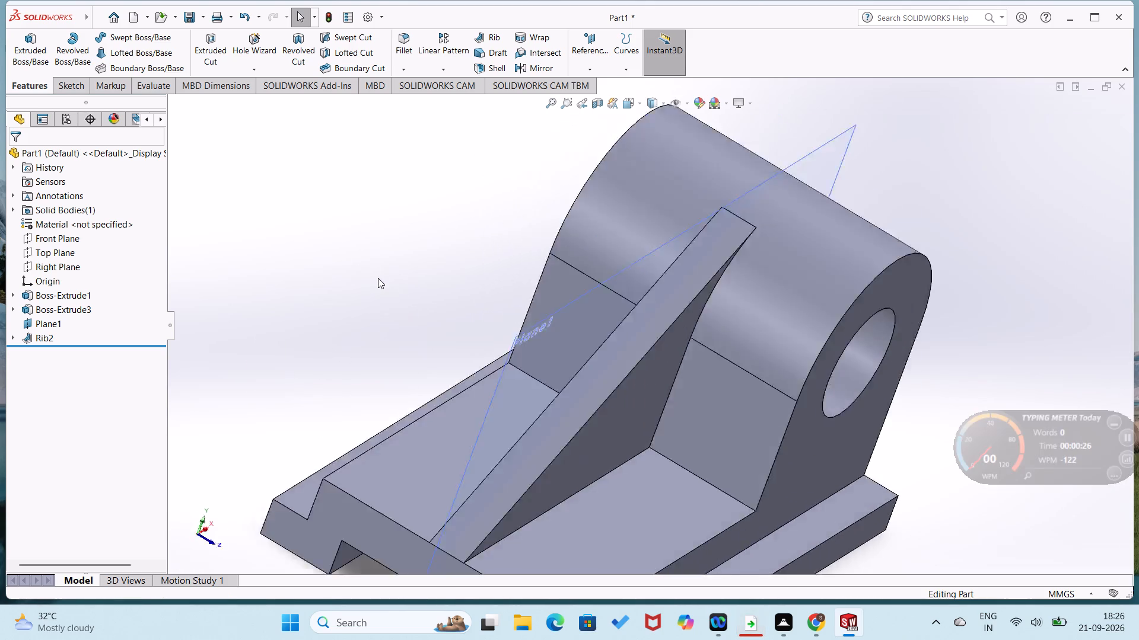
{"action": "right_click_drag", "start_coordinate": [378, 278], "coordinate": [378, 278]}
{"action": "right_click_drag", "start_coordinate": [349, 316], "coordinate": [444, 331]}
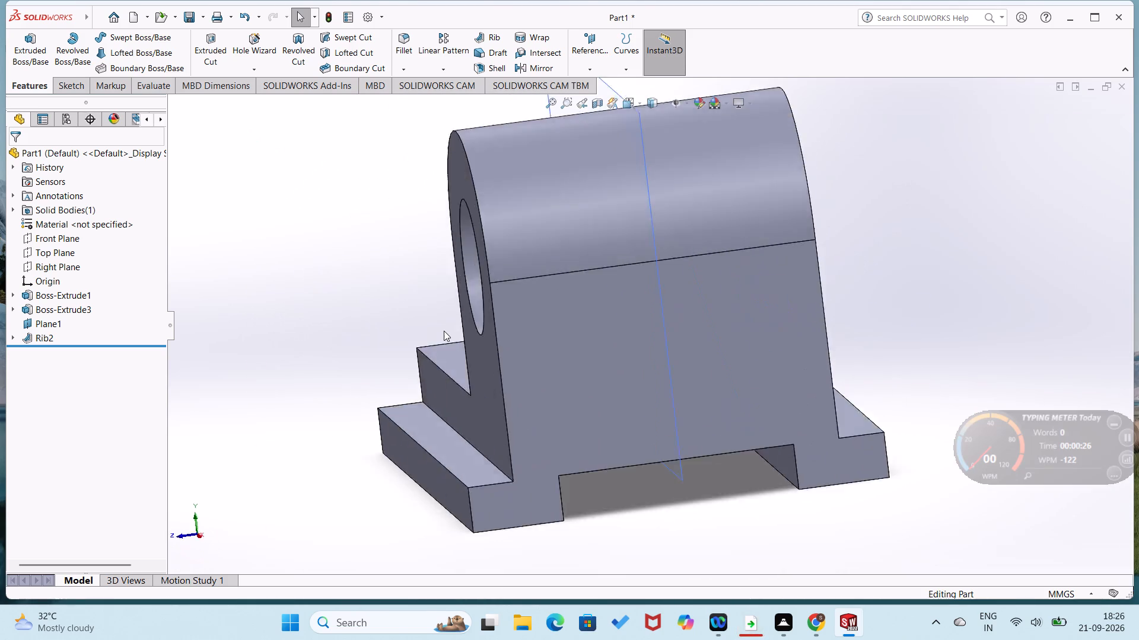
{"action": "left_click", "coordinate": [430, 328]}
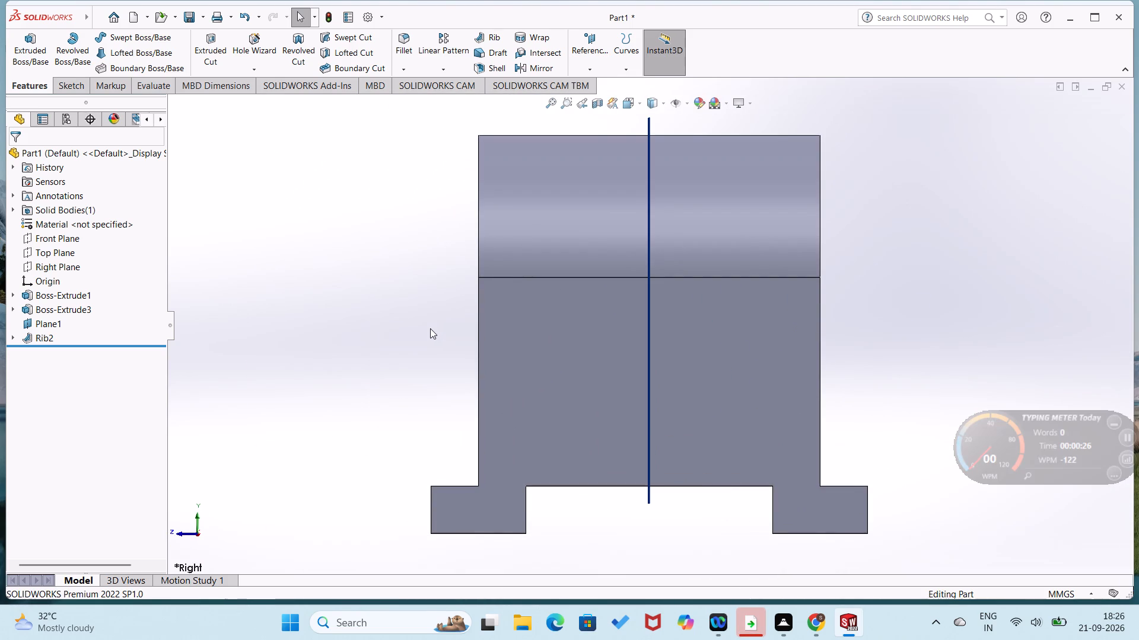
Open a new sketch on the part's flat end face below the lug's rounded surface, on the side opposite the rib.
{"action": "left_click", "coordinate": [71, 88]}
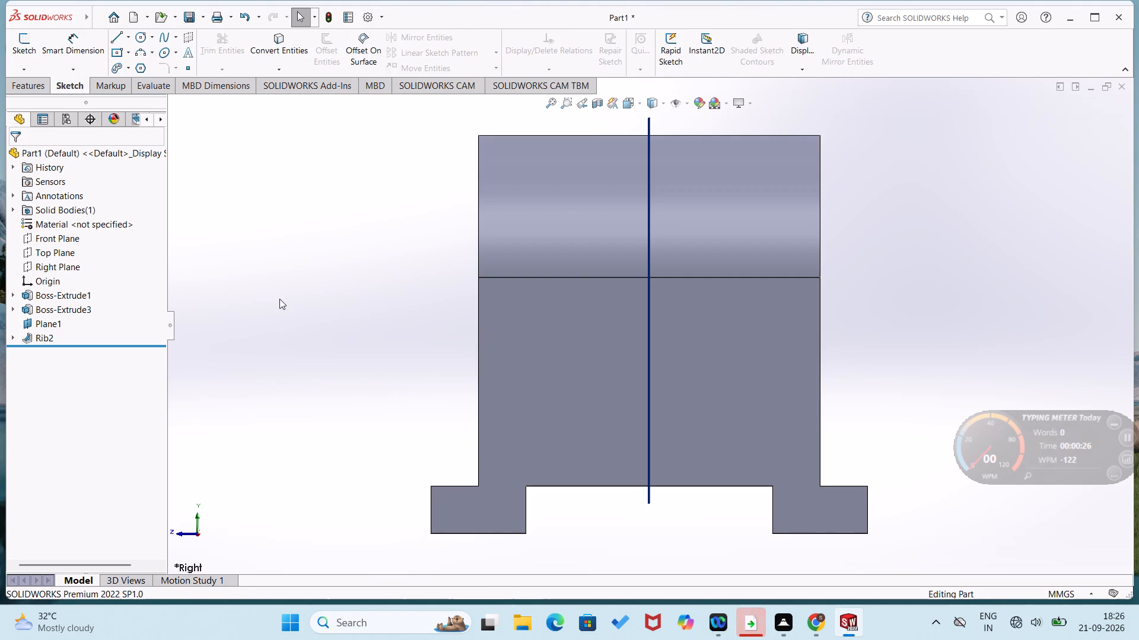
{"action": "left_click", "coordinate": [279, 299]}
{"action": "right_click_drag", "start_coordinate": [333, 291], "coordinate": [302, 304]}
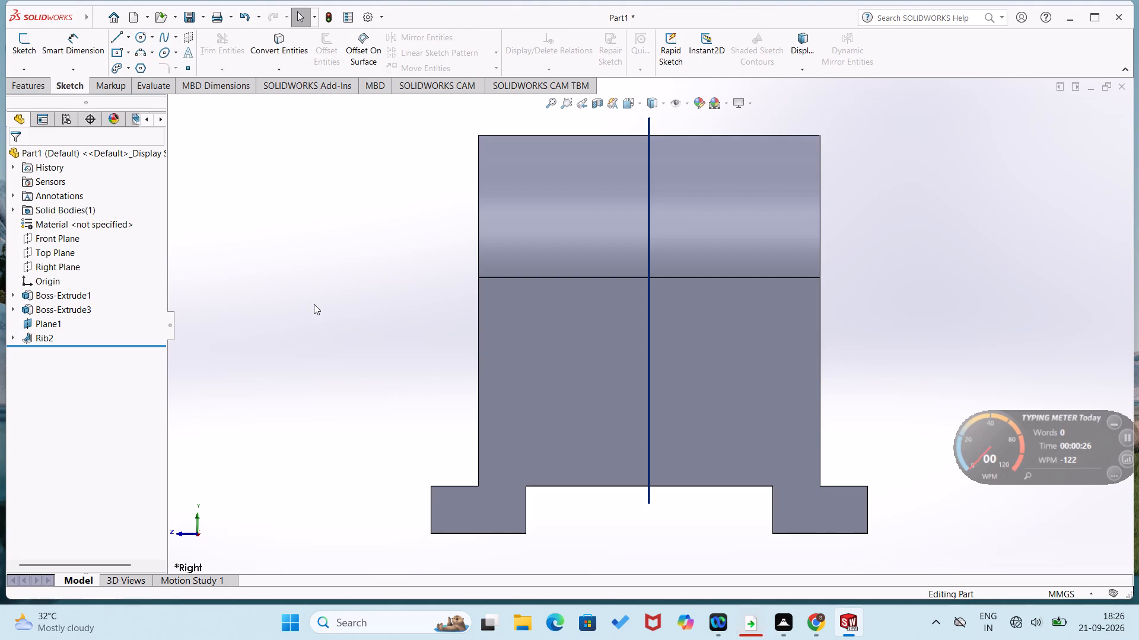
{"action": "key", "text": "Escape"}
{"action": "key", "text": "Escape"}
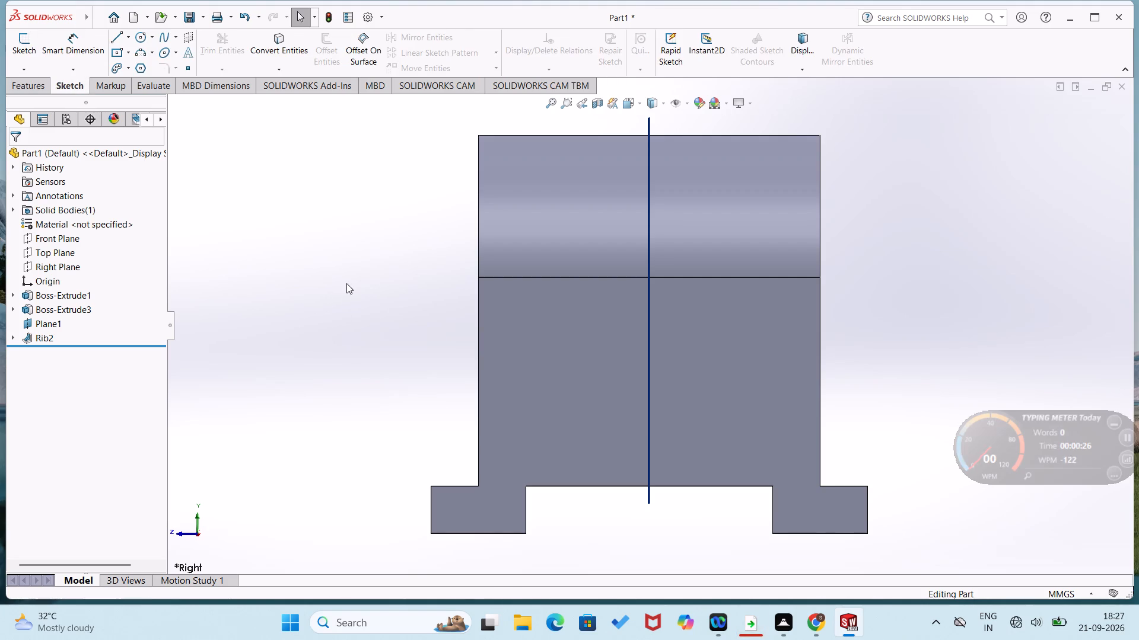
{"action": "right_click_drag", "start_coordinate": [346, 283], "coordinate": [311, 300]}
{"action": "key", "text": "Escape"}
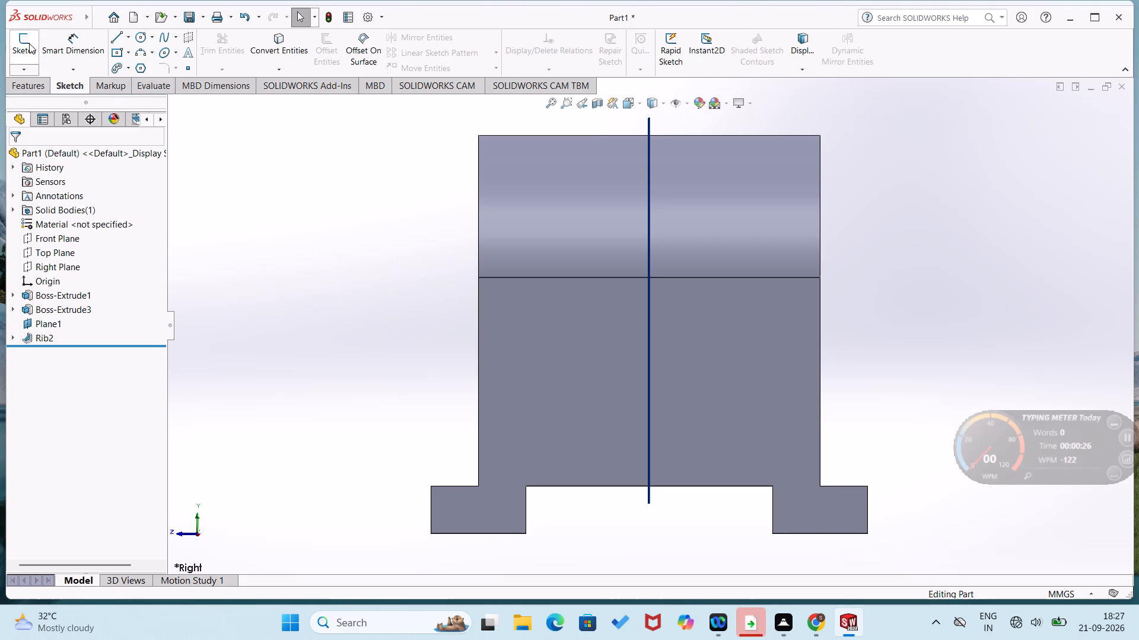
{"action": "left_click", "coordinate": [28, 42]}
{"action": "right_click", "coordinate": [540, 354]}
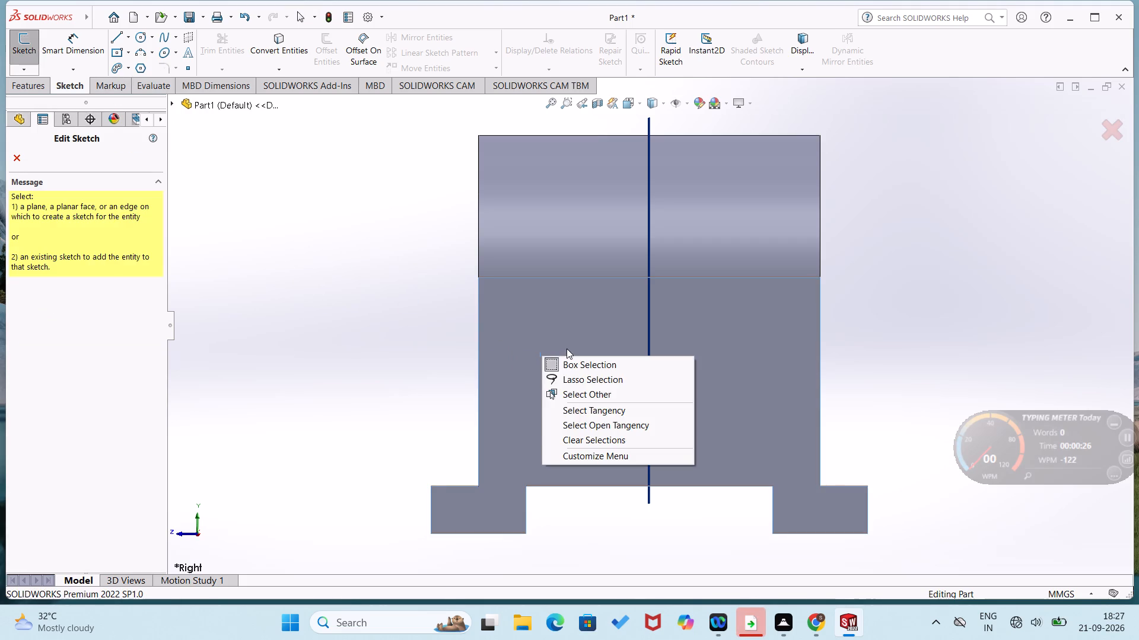
{"action": "key", "text": "Escape"}
{"action": "right_click", "coordinate": [529, 340]}
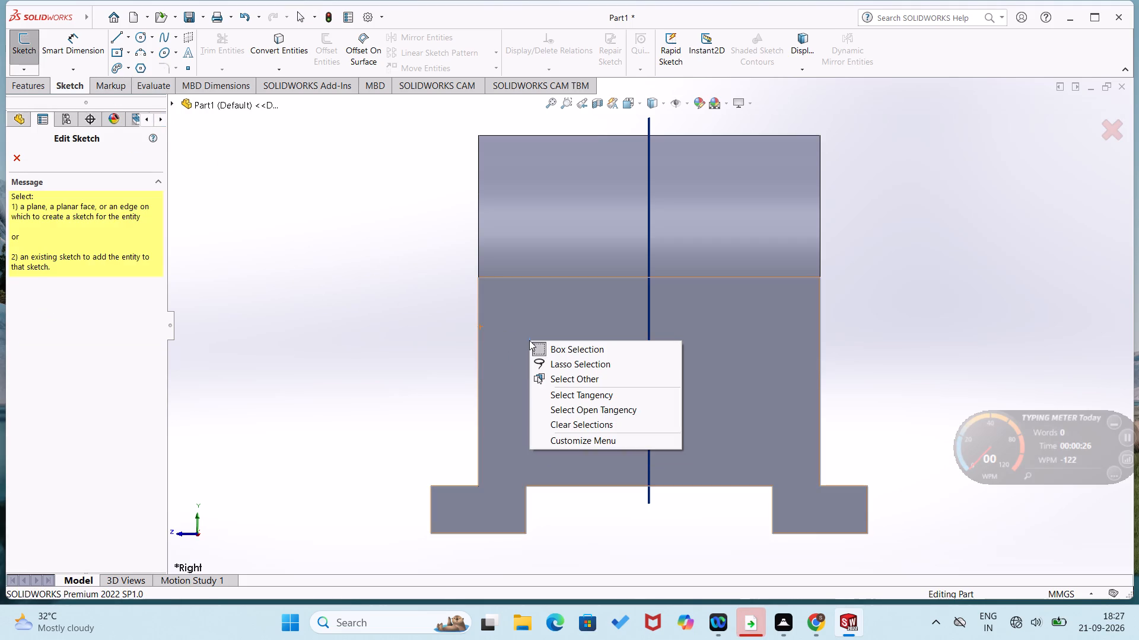
{"action": "left_click", "coordinate": [529, 340]}
{"action": "left_click", "coordinate": [514, 350]}
{"action": "right_click", "coordinate": [518, 351]}
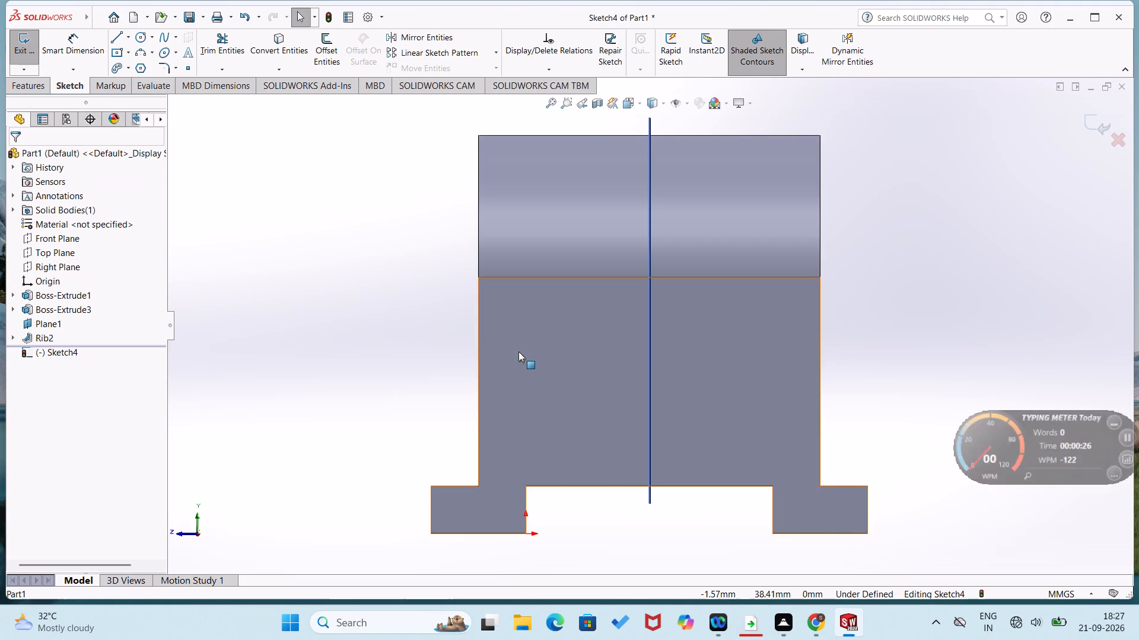
Sketch a closed rectangle of lines about 14 mm wide and 65 mm tall, rising from the base notch's top edge across the mid-plane.
{"action": "left_click", "coordinate": [397, 347]}
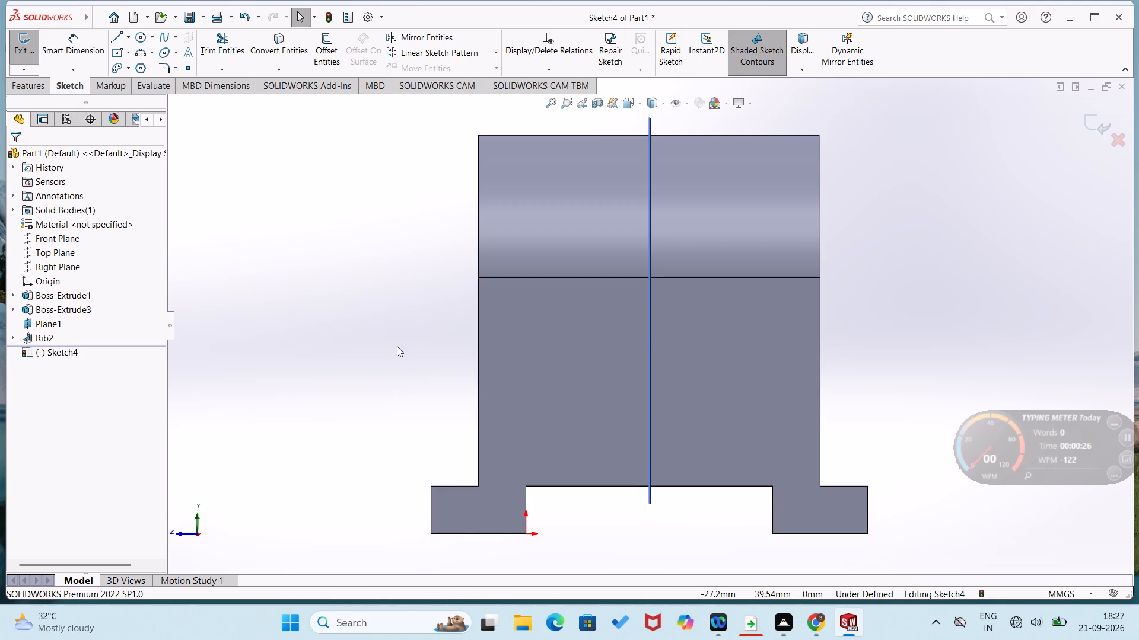
{"action": "right_click_drag", "start_coordinate": [409, 307], "coordinate": [284, 332]}
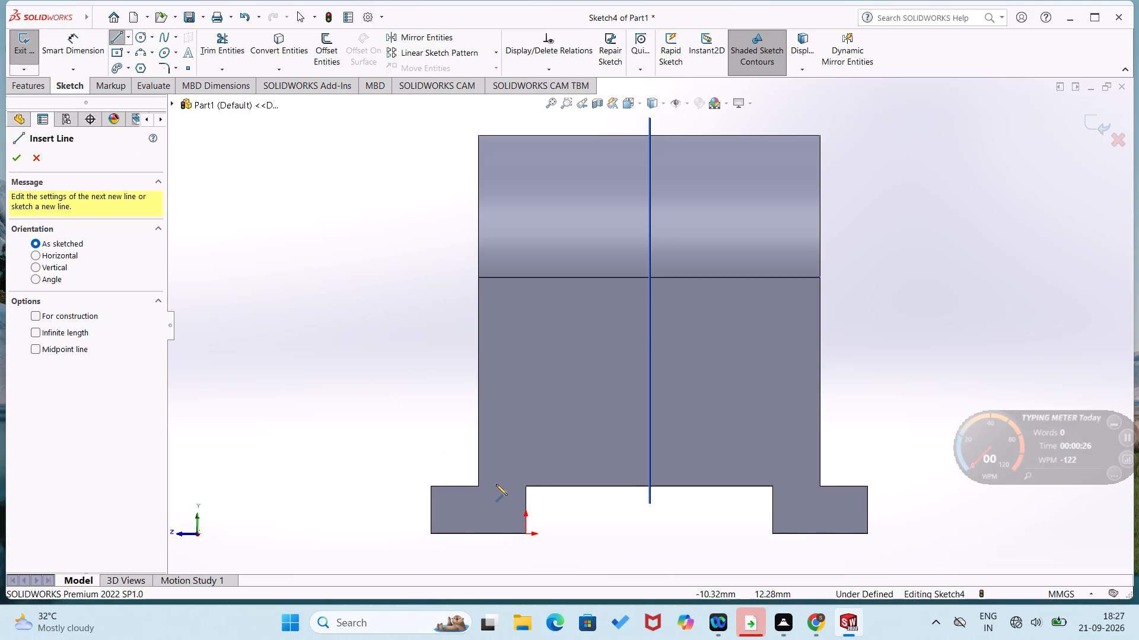
{"action": "left_click", "coordinate": [619, 484]}
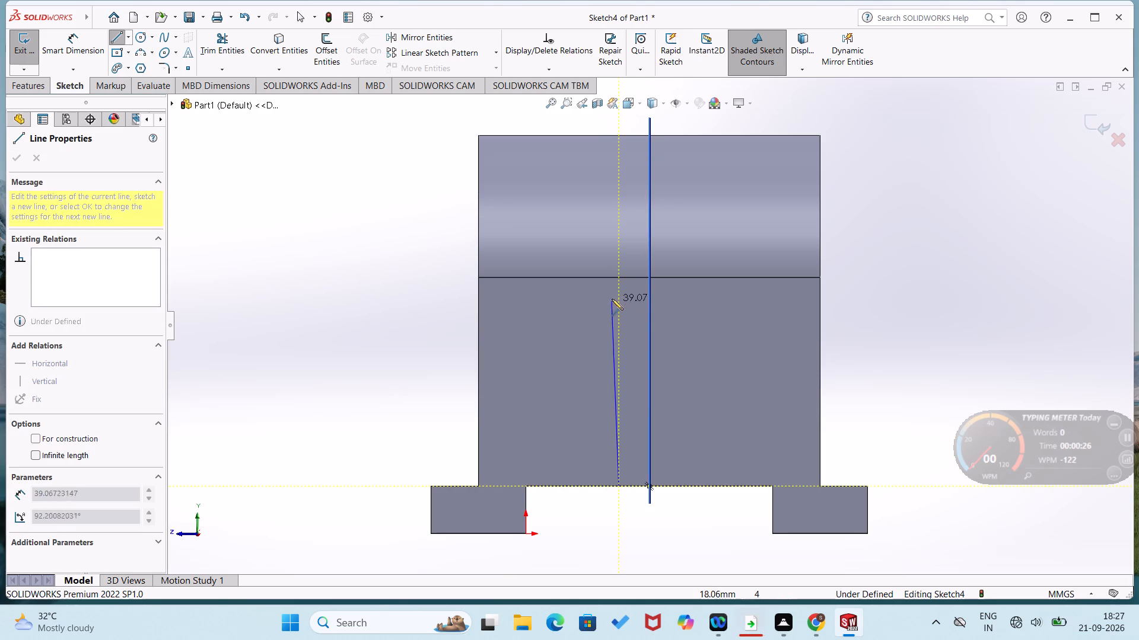
{"action": "left_click", "coordinate": [619, 180]}
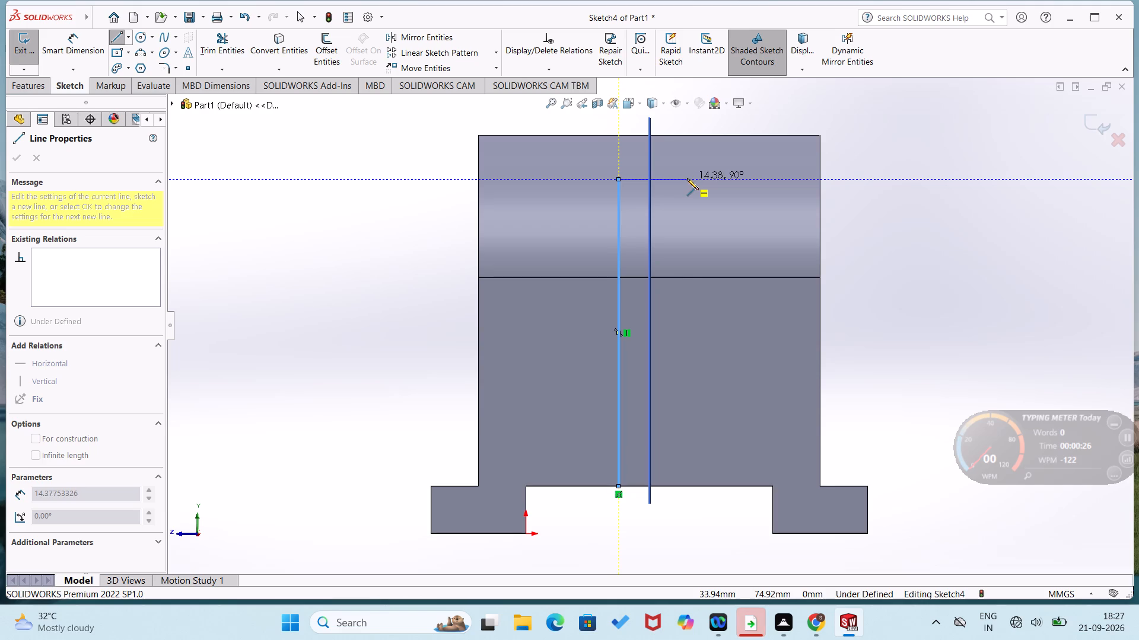
{"action": "left_click", "coordinate": [687, 178]}
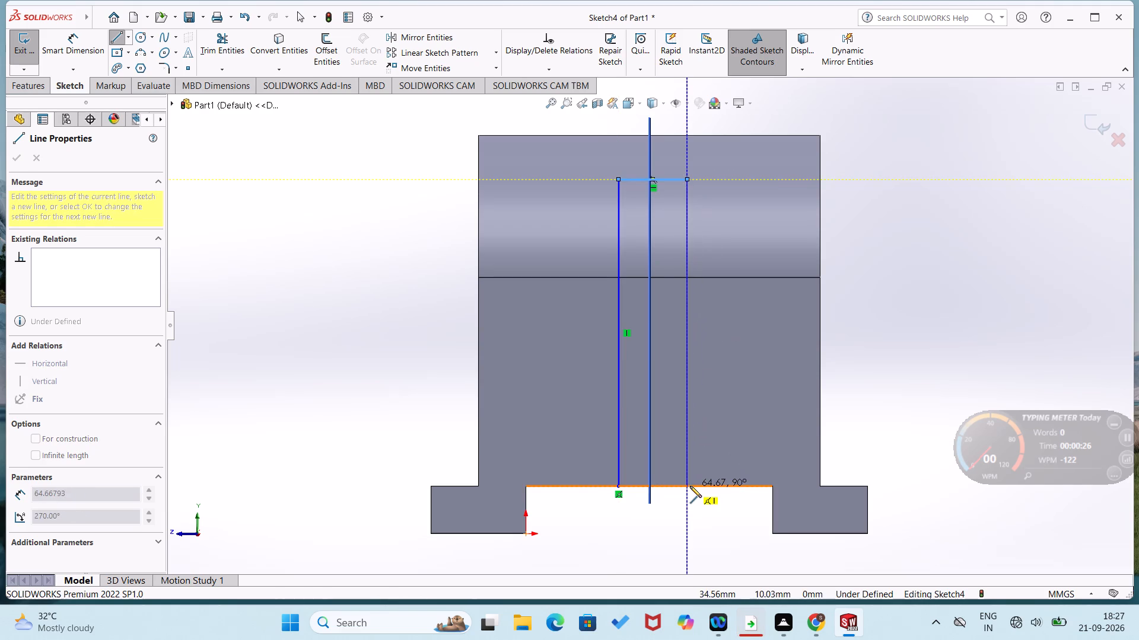
{"action": "left_click", "coordinate": [688, 485]}
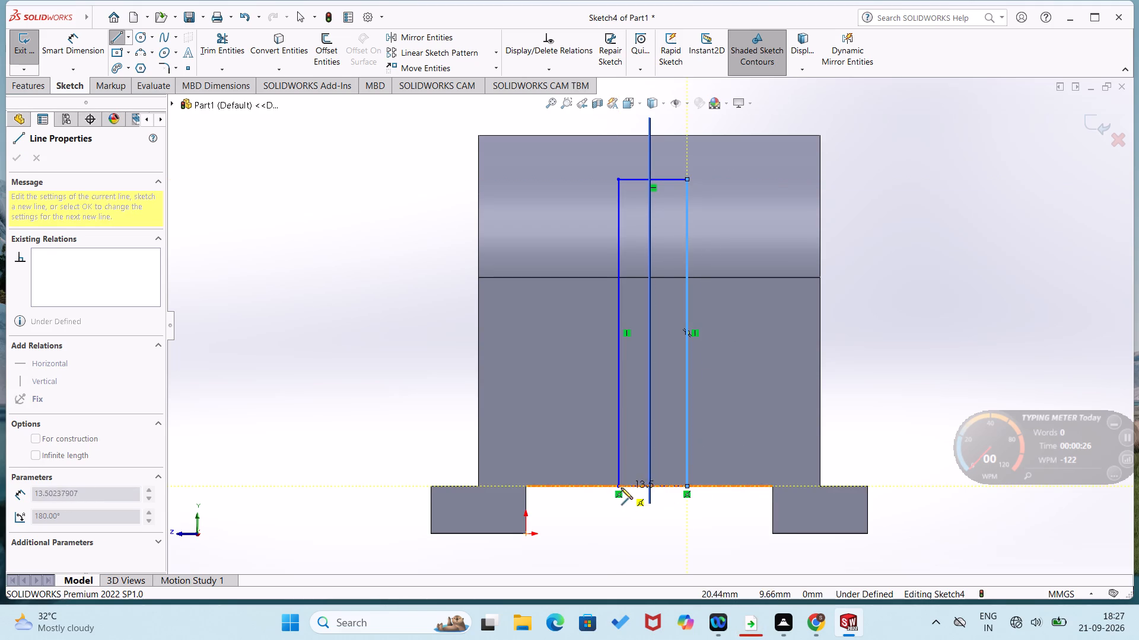
{"action": "left_click", "coordinate": [618, 488]}
Begin dimensioning the rectangle with Smart Dimension.
{"action": "right_click_drag", "start_coordinate": [574, 552], "coordinate": [610, 333]}
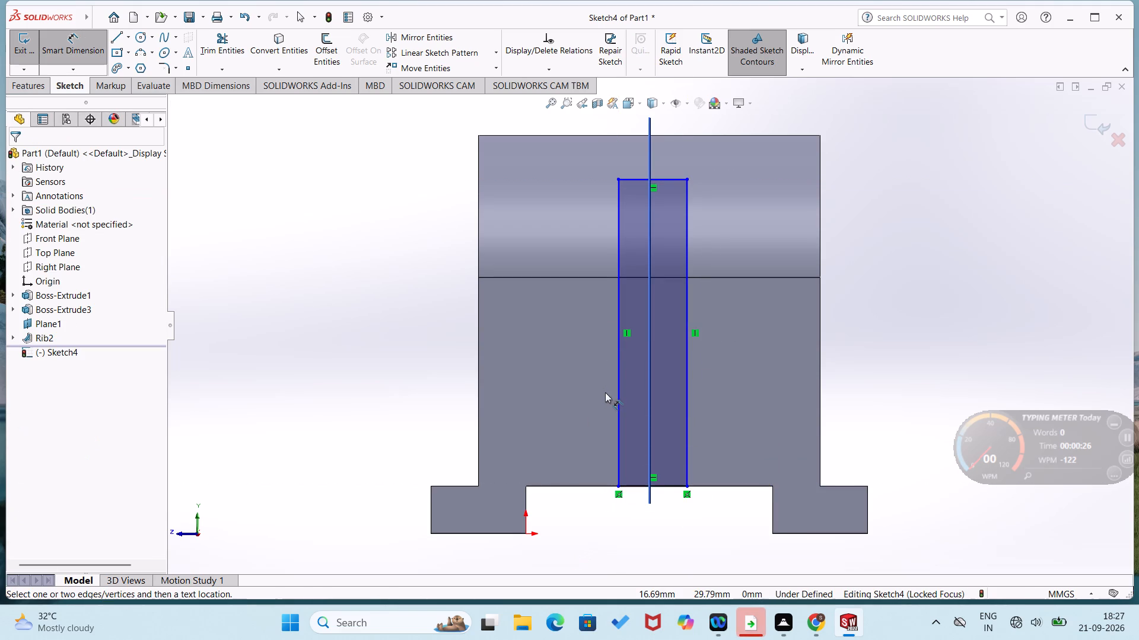
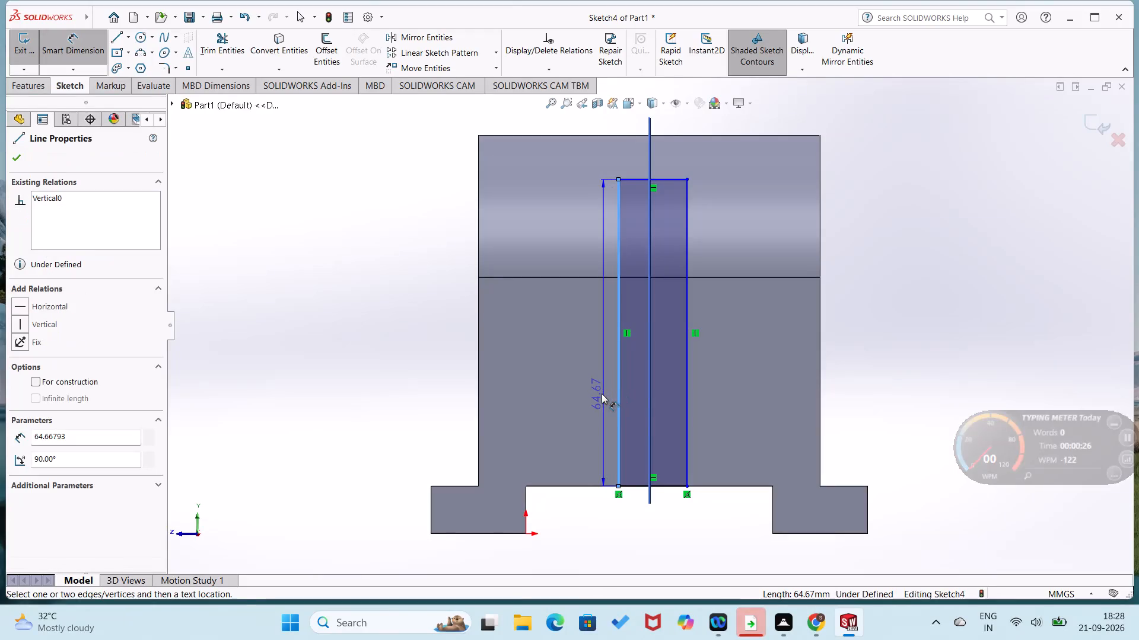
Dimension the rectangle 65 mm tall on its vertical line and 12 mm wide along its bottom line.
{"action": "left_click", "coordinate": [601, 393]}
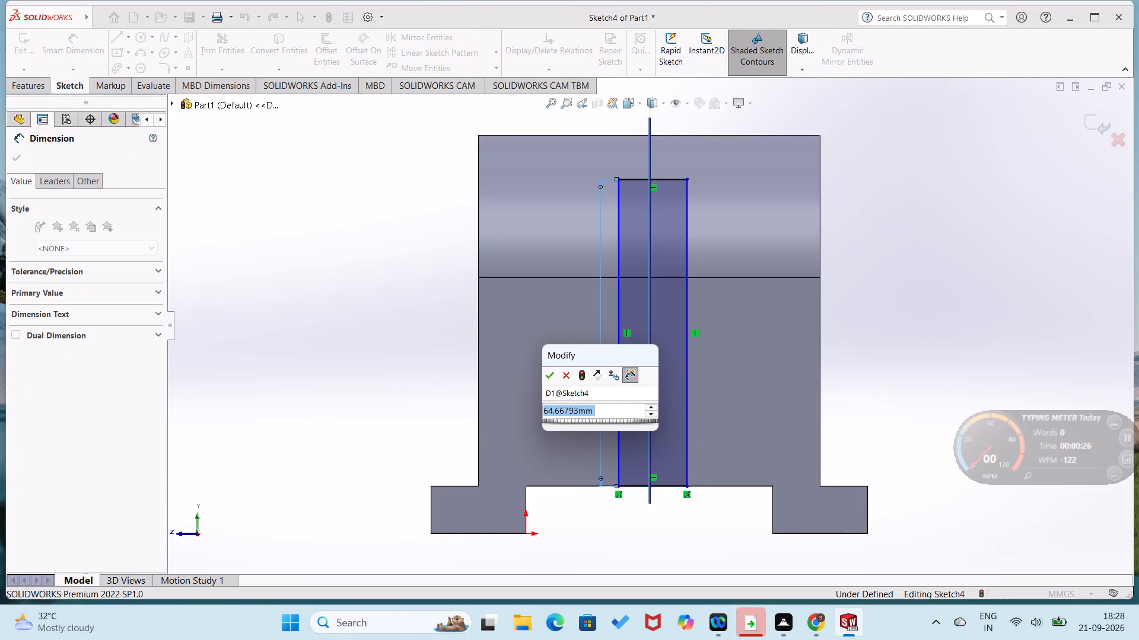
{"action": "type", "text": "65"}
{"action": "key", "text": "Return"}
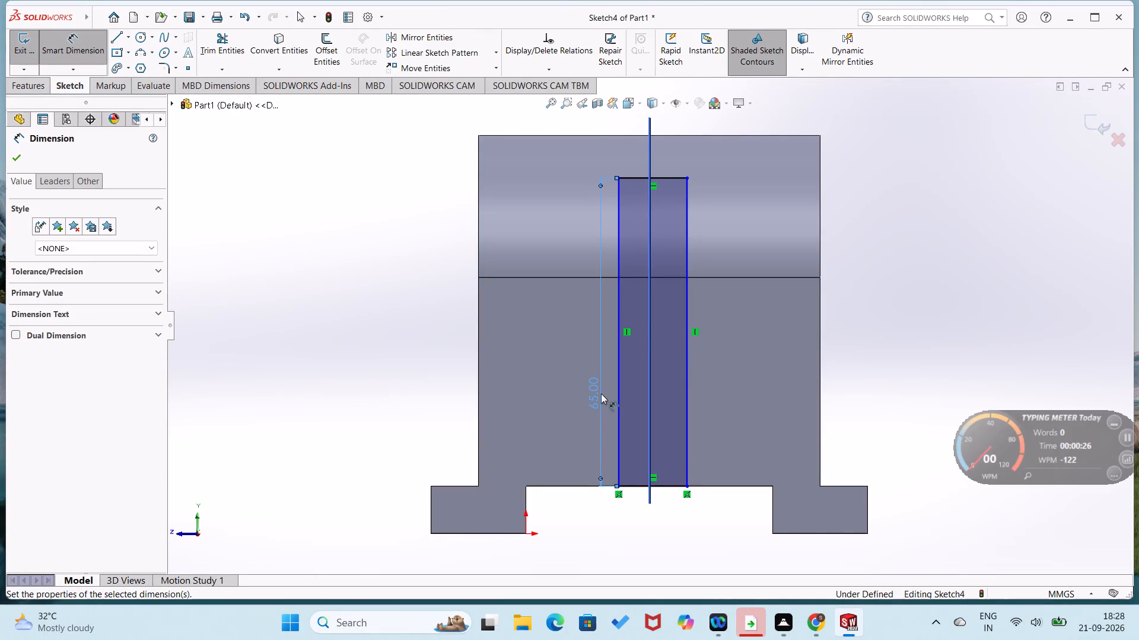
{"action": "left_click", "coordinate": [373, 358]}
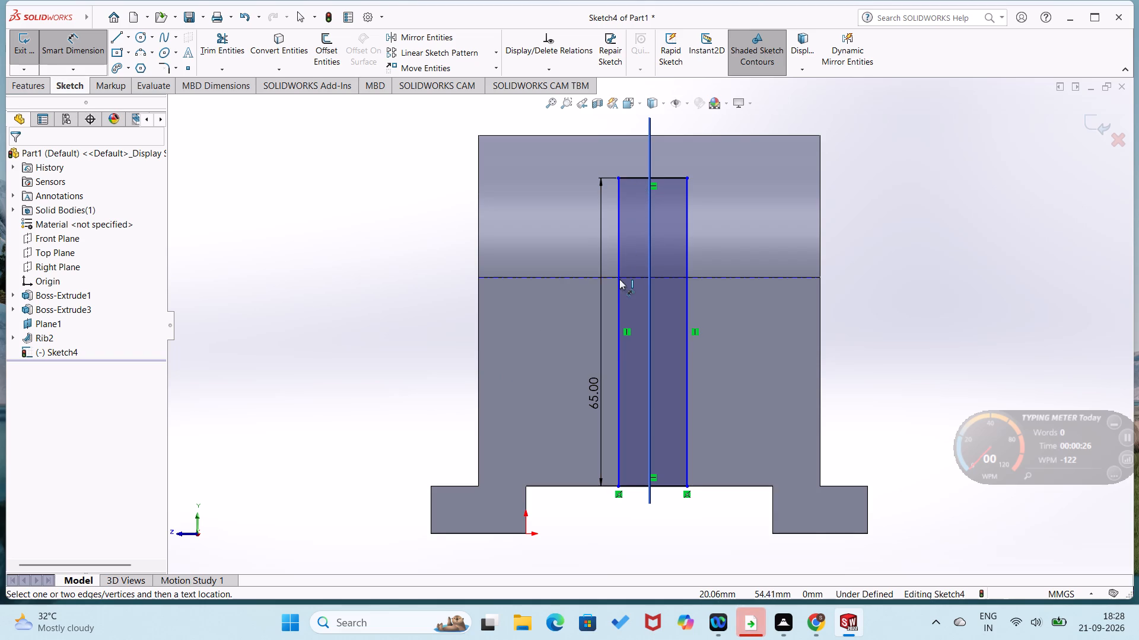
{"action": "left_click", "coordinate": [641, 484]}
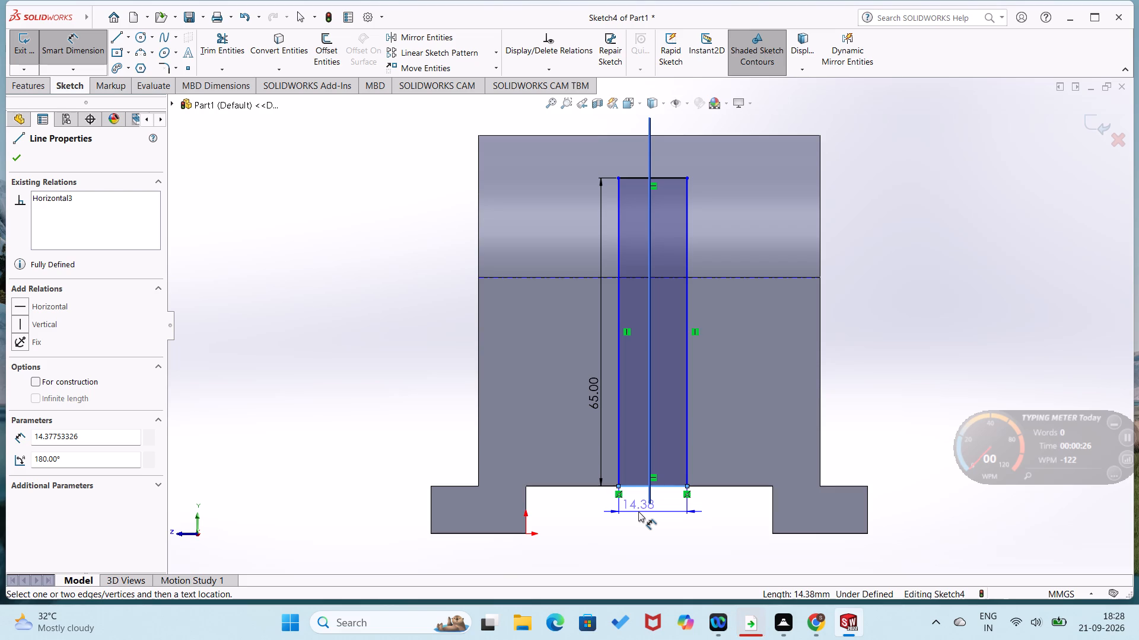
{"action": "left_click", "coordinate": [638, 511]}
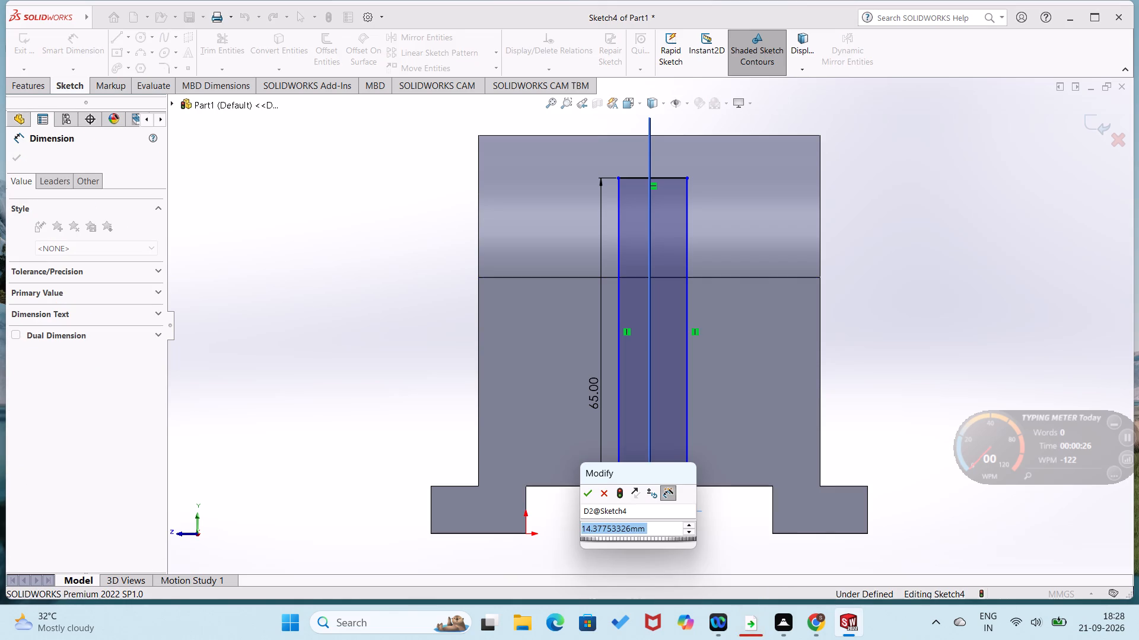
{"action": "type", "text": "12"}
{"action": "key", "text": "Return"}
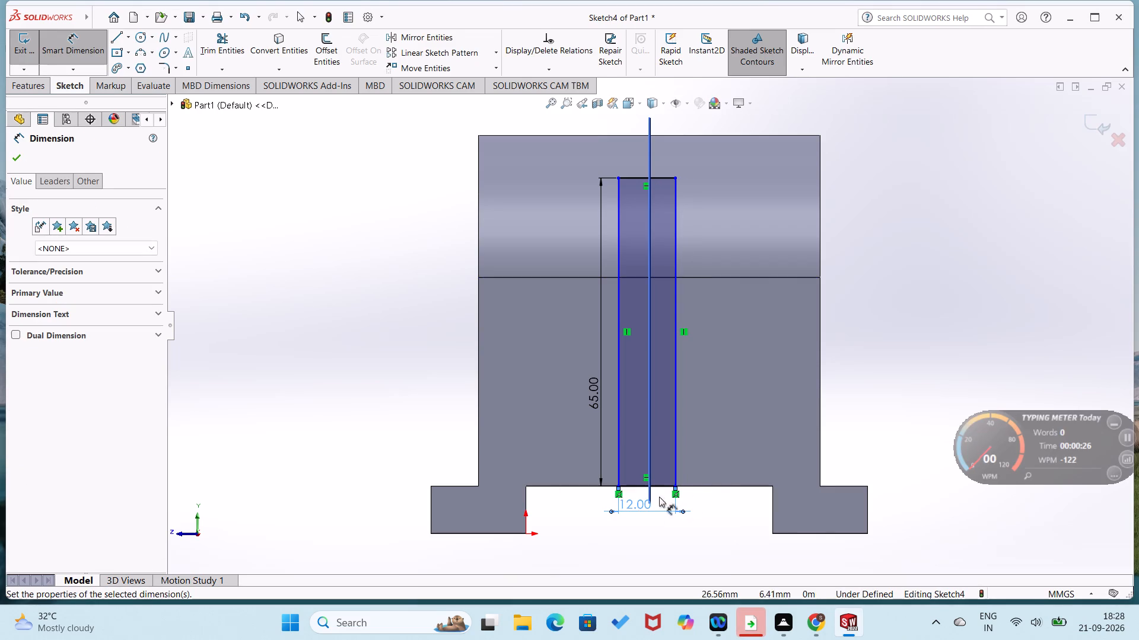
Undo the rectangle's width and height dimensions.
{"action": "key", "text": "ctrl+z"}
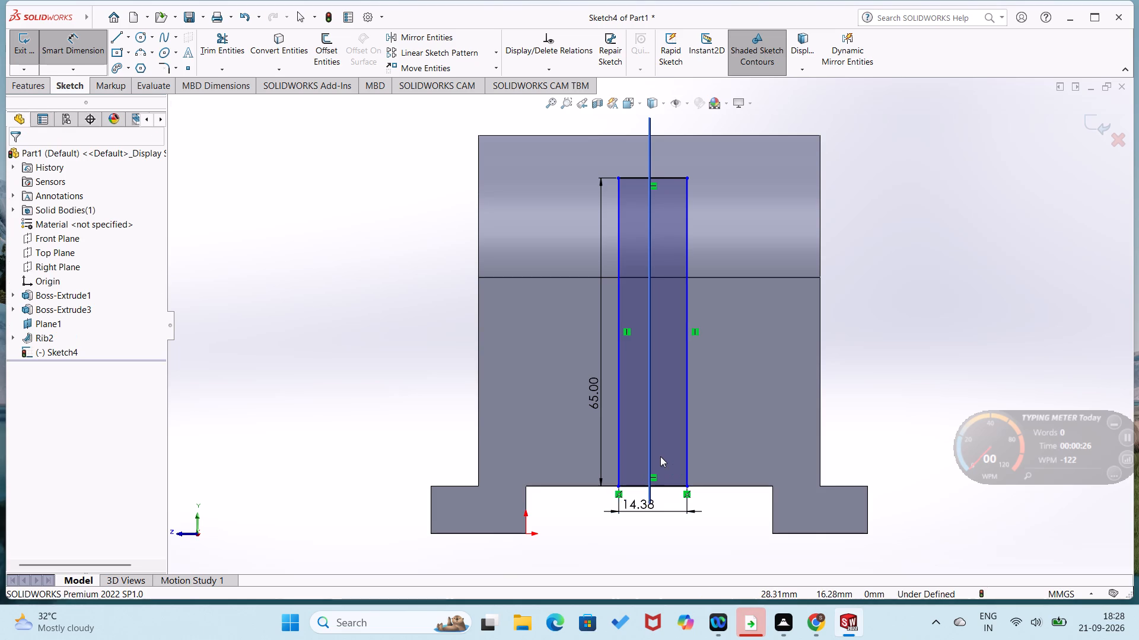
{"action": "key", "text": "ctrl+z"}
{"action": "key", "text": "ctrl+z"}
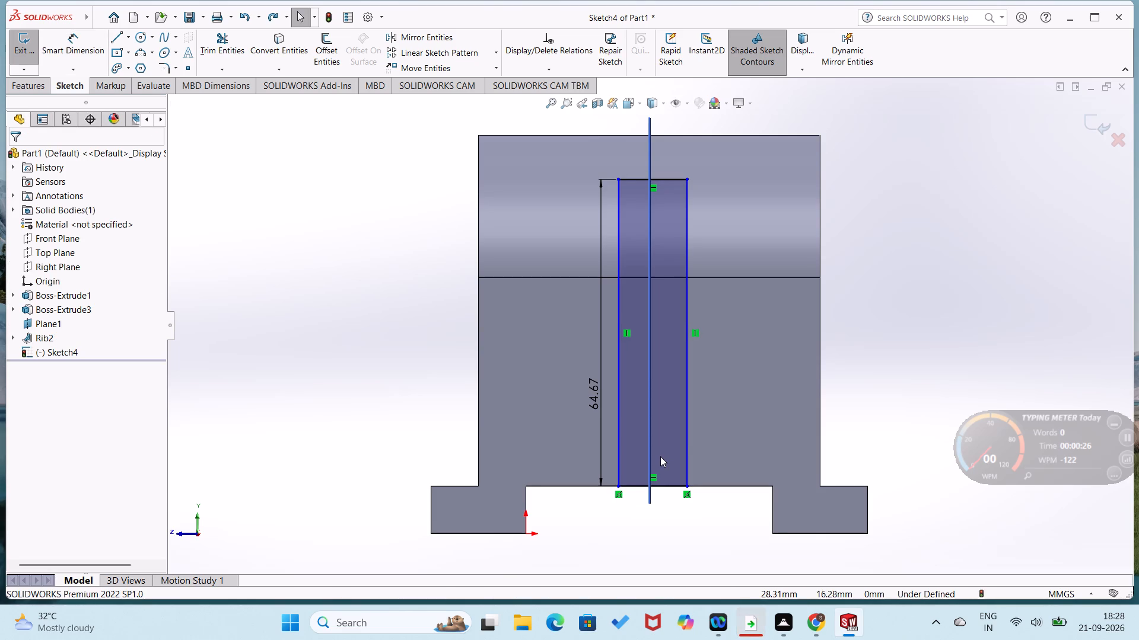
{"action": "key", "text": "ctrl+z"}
Undo the rectangle's single bottom line and redraw it as two collinear segments meeting at the mid-plane.
{"action": "key", "text": "ctrl+z"}
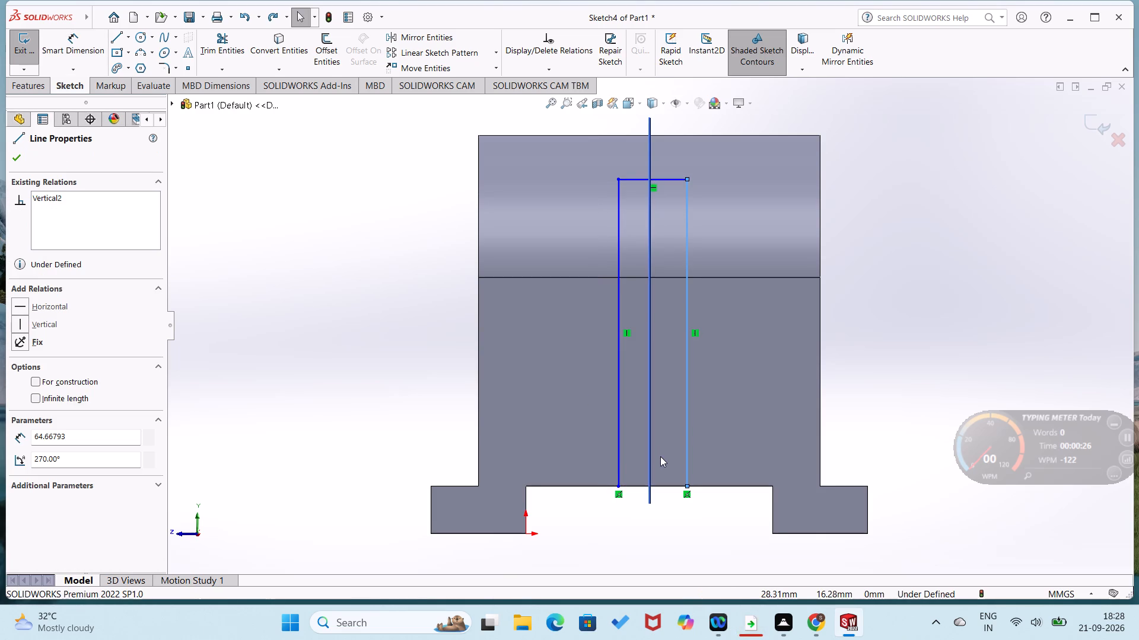
{"action": "right_click_drag", "start_coordinate": [691, 520], "coordinate": [578, 555]}
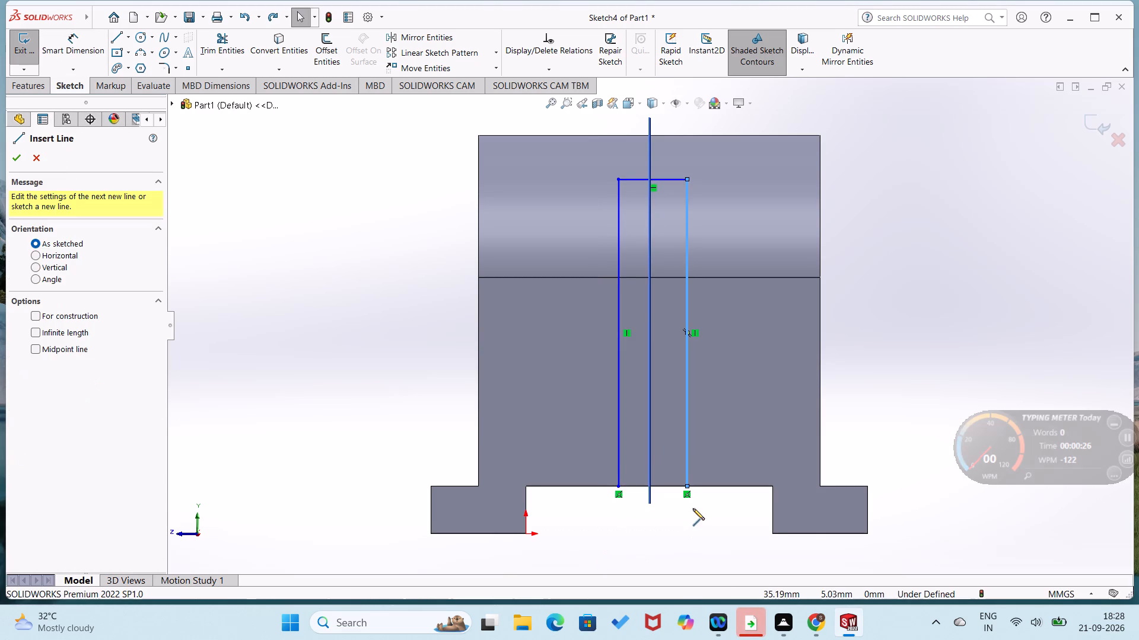
{"action": "left_click", "coordinate": [686, 487]}
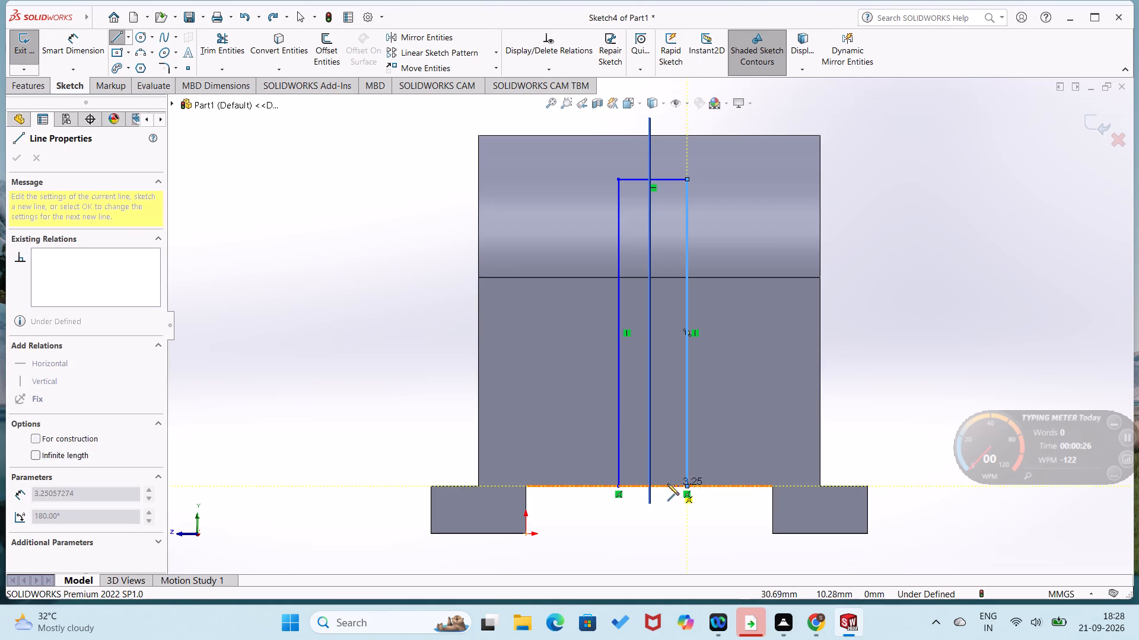
{"action": "left_click", "coordinate": [648, 487]}
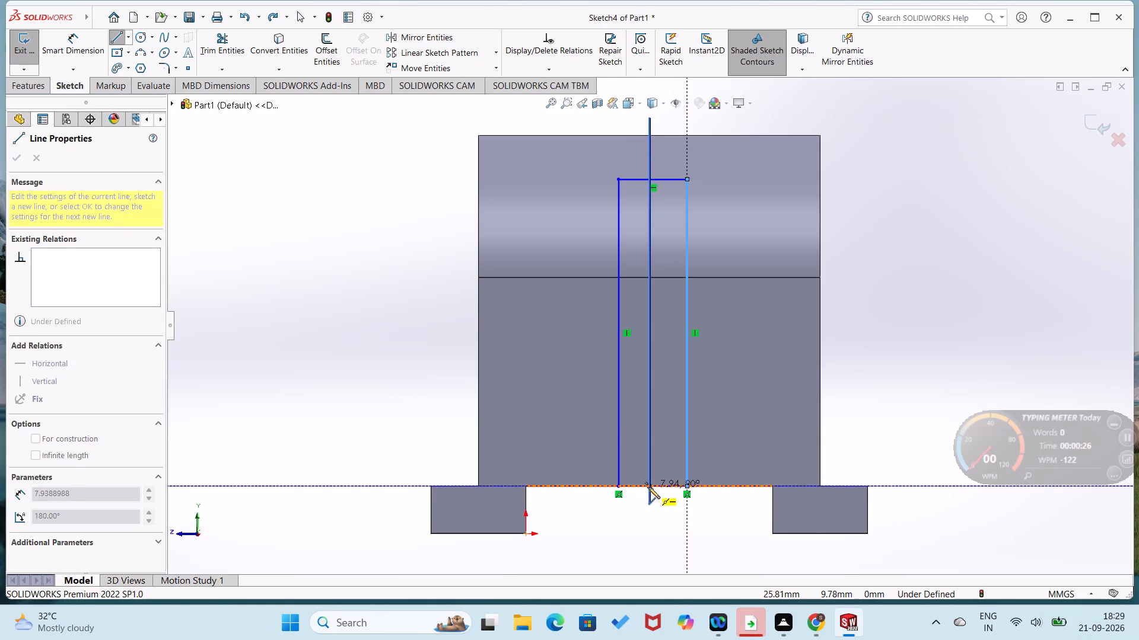
{"action": "left_click", "coordinate": [619, 488]}
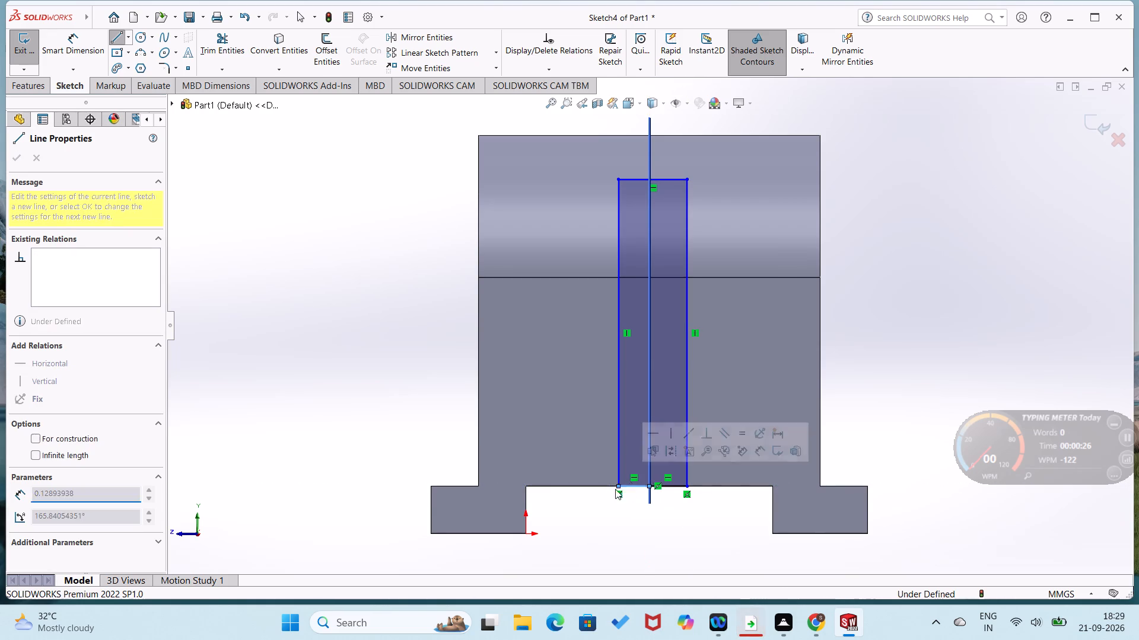
Dimension the two bottom segments at 6 mm each, on either side of the mid-plane.
{"action": "right_click_drag", "start_coordinate": [595, 513], "coordinate": [607, 407]}
{"action": "left_click", "coordinate": [635, 485]}
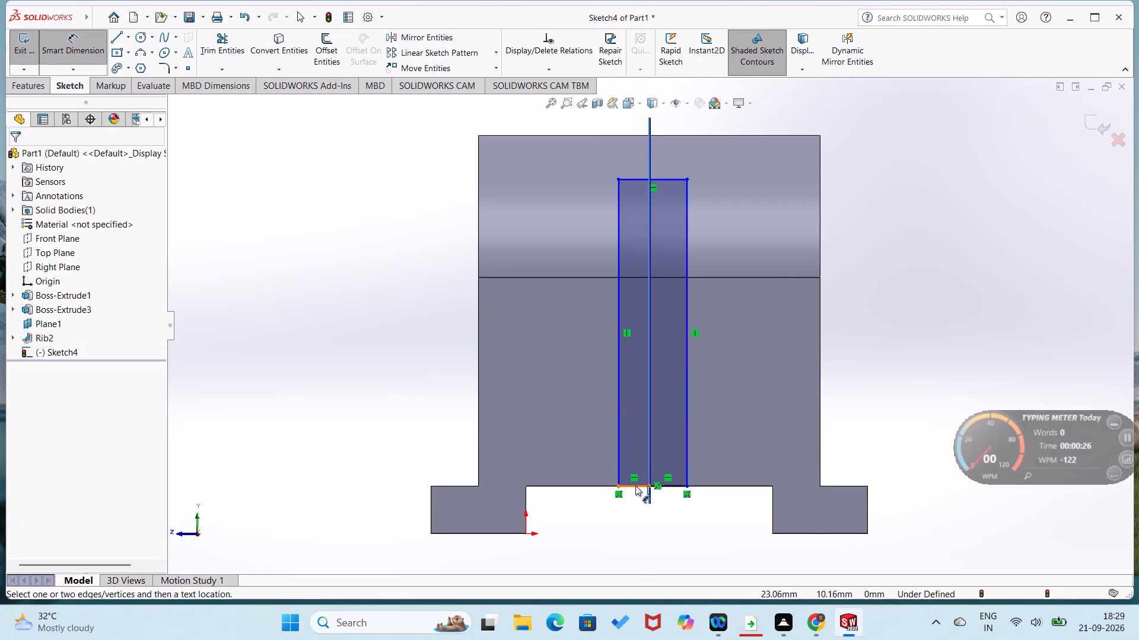
{"action": "left_click", "coordinate": [629, 506]}
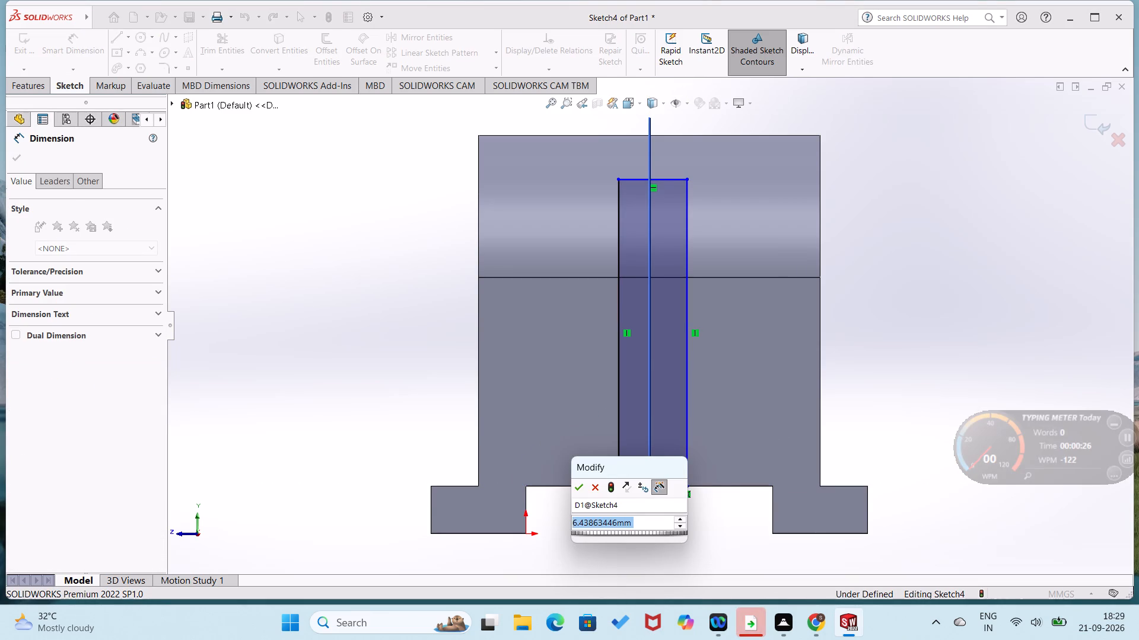
{"action": "key", "text": "6"}
{"action": "key", "text": "Return"}
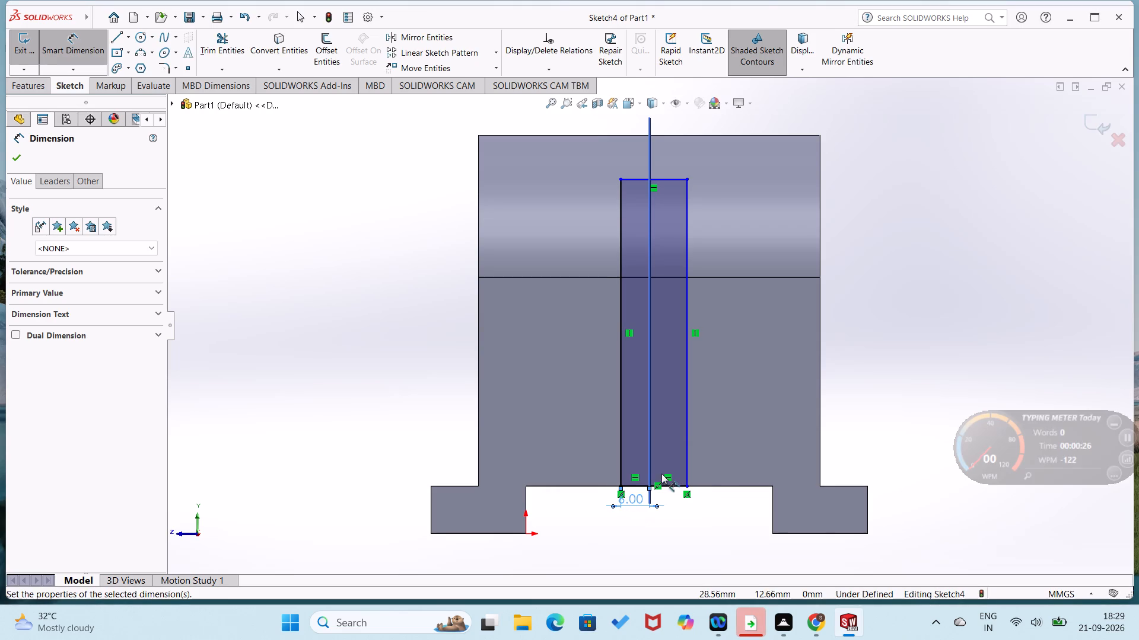
{"action": "left_click", "coordinate": [669, 485]}
{"action": "left_click", "coordinate": [671, 513]}
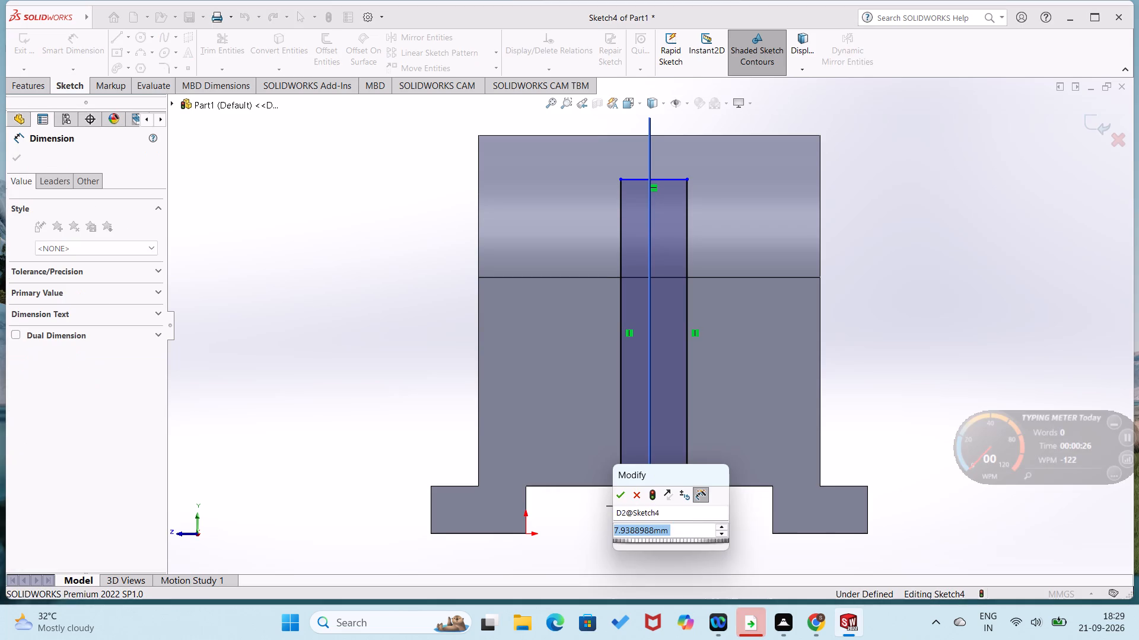
{"action": "key", "text": "6"}
{"action": "key", "text": "Return"}
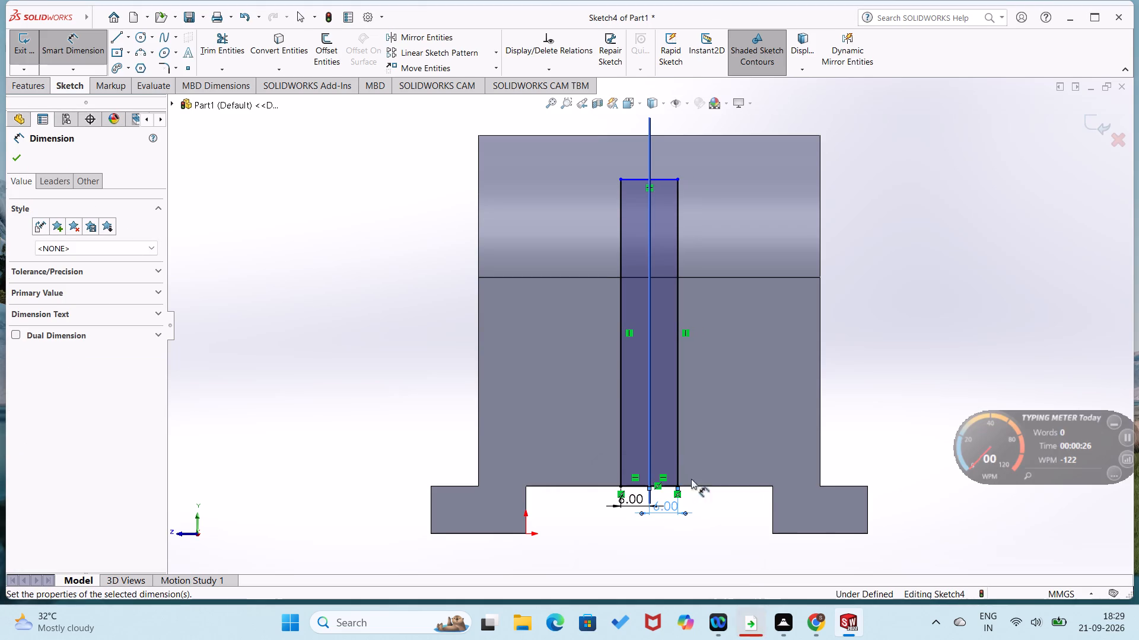
Dimension the rectangle's height at 65 mm and exit the sketch.
{"action": "left_click", "coordinate": [622, 382]}
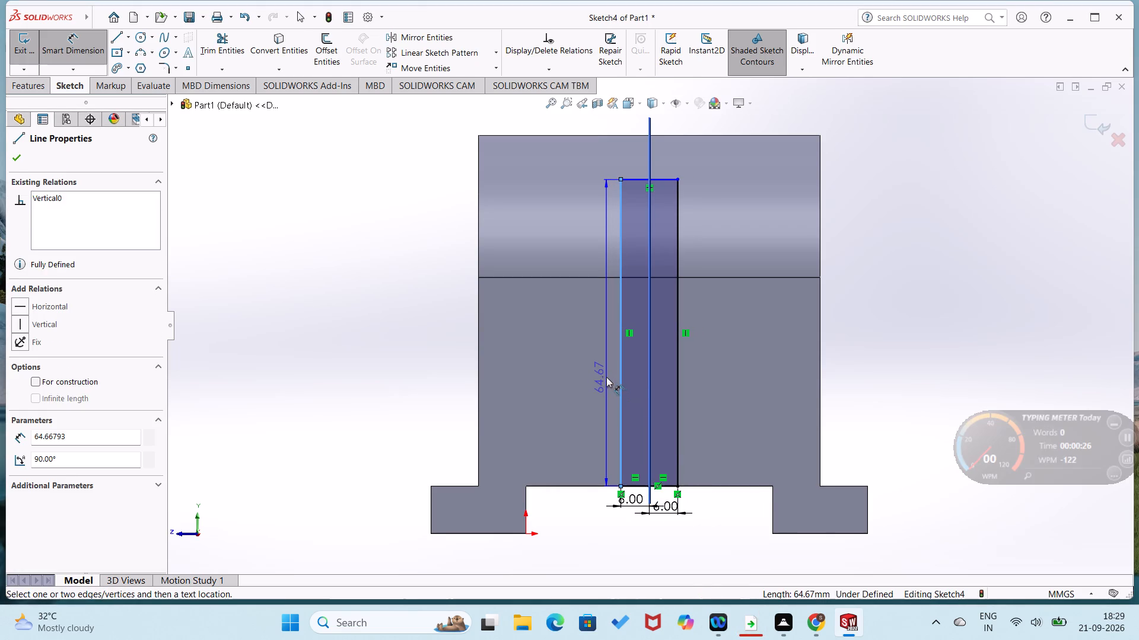
{"action": "left_click", "coordinate": [606, 377]}
{"action": "type", "text": "65"}
{"action": "key", "text": "Return"}
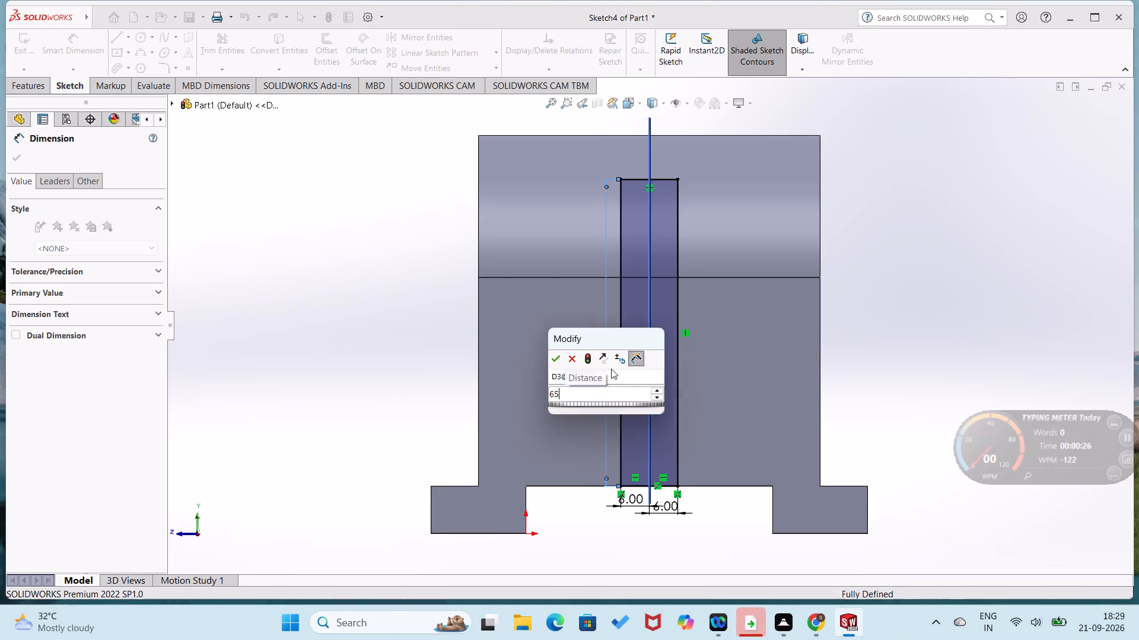
{"action": "middle_click_drag", "start_coordinate": [427, 383], "coordinate": [463, 427]}
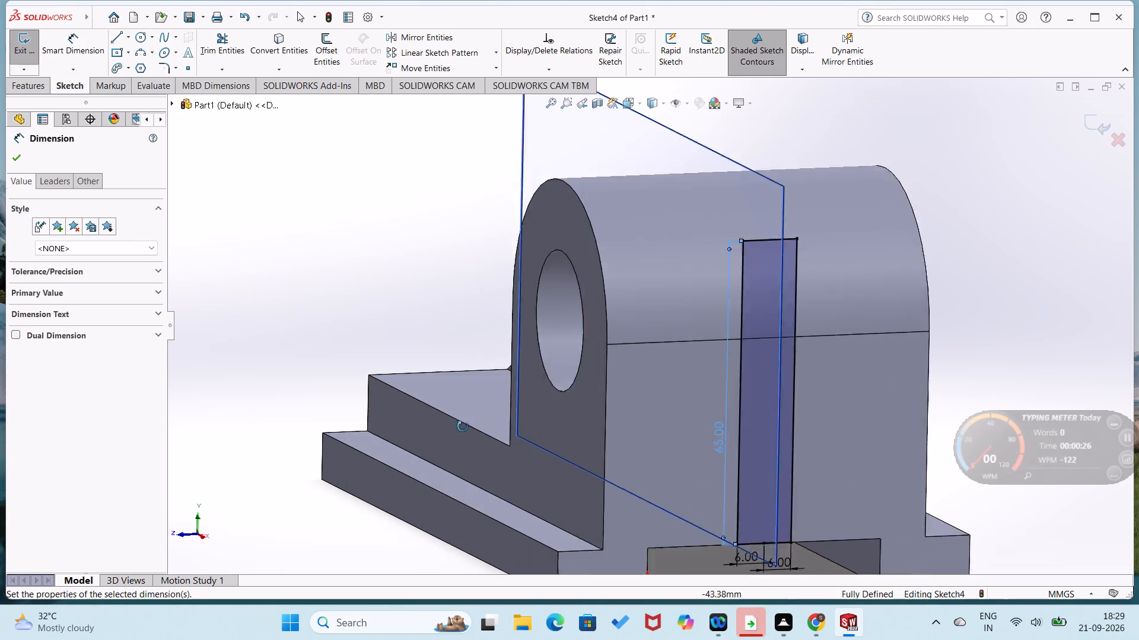
{"action": "middle_click_drag", "start_coordinate": [463, 427], "coordinate": [470, 437]}
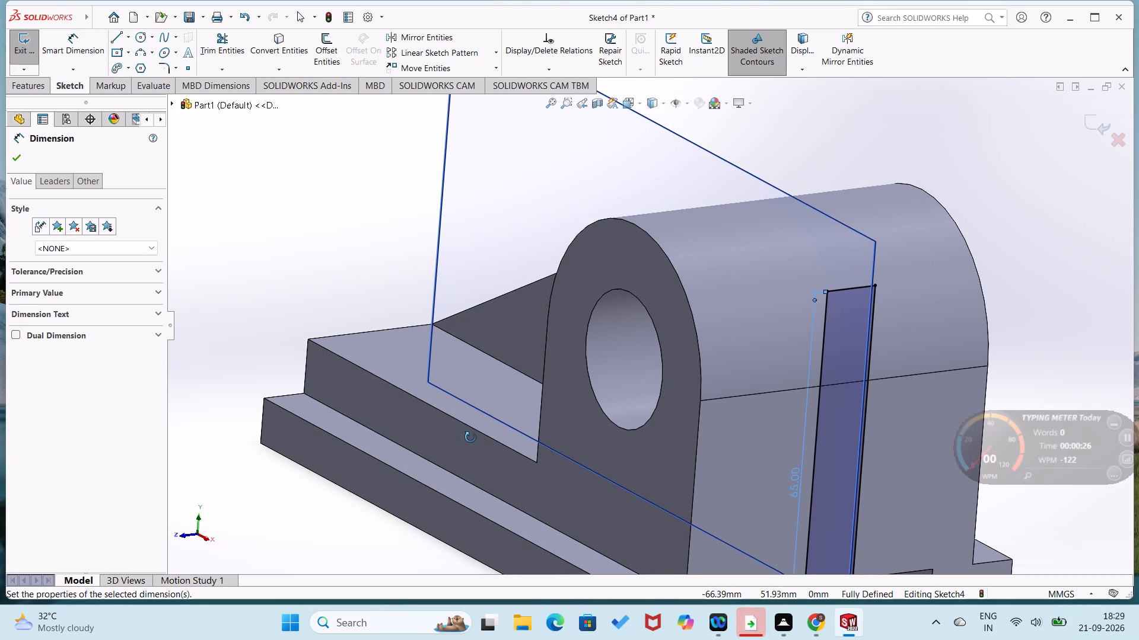
{"action": "middle_click_drag", "start_coordinate": [470, 437], "coordinate": [470, 435]}
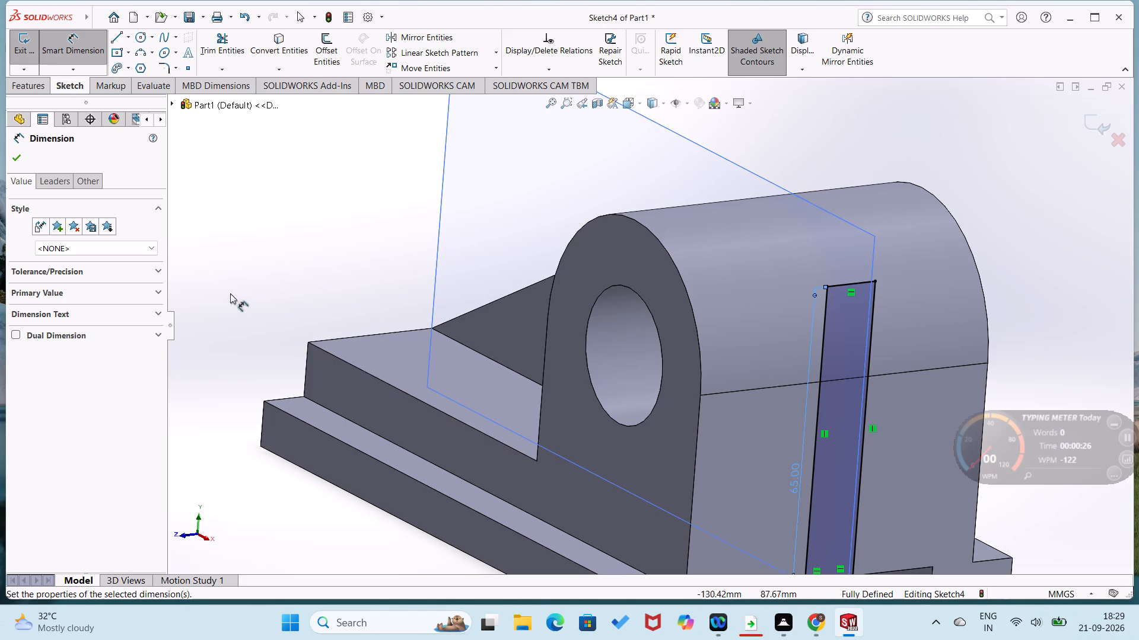
{"action": "left_click", "coordinate": [30, 59]}
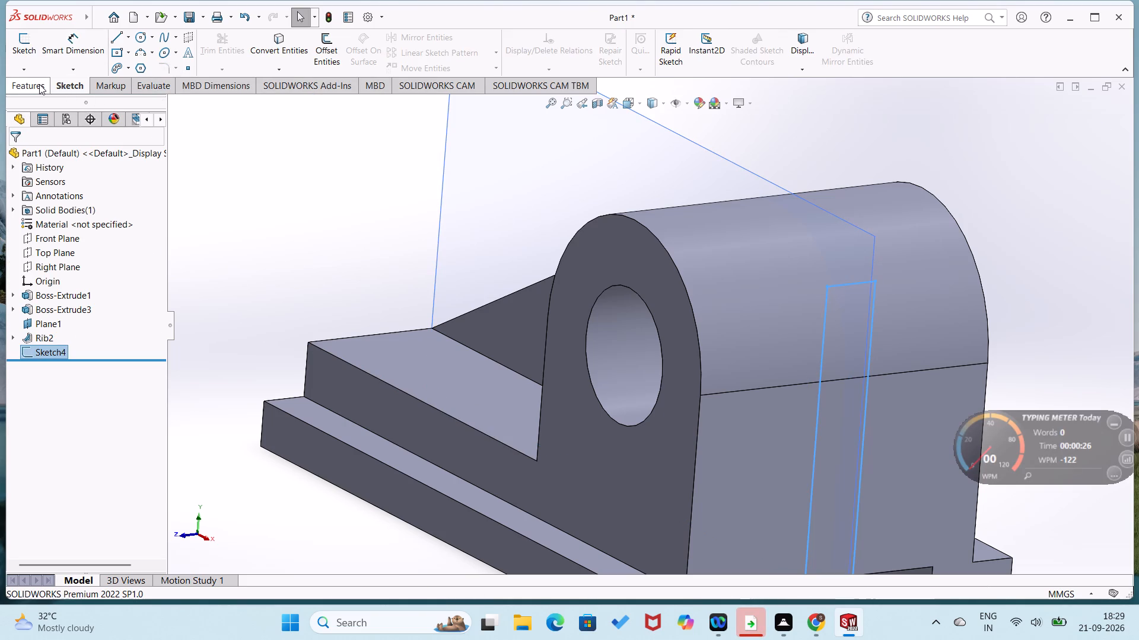
Extrude-cut the rectangle sketch into the lug's end face to a blind depth of 12 mm.
{"action": "left_click", "coordinate": [39, 84]}
{"action": "left_click", "coordinate": [204, 54]}
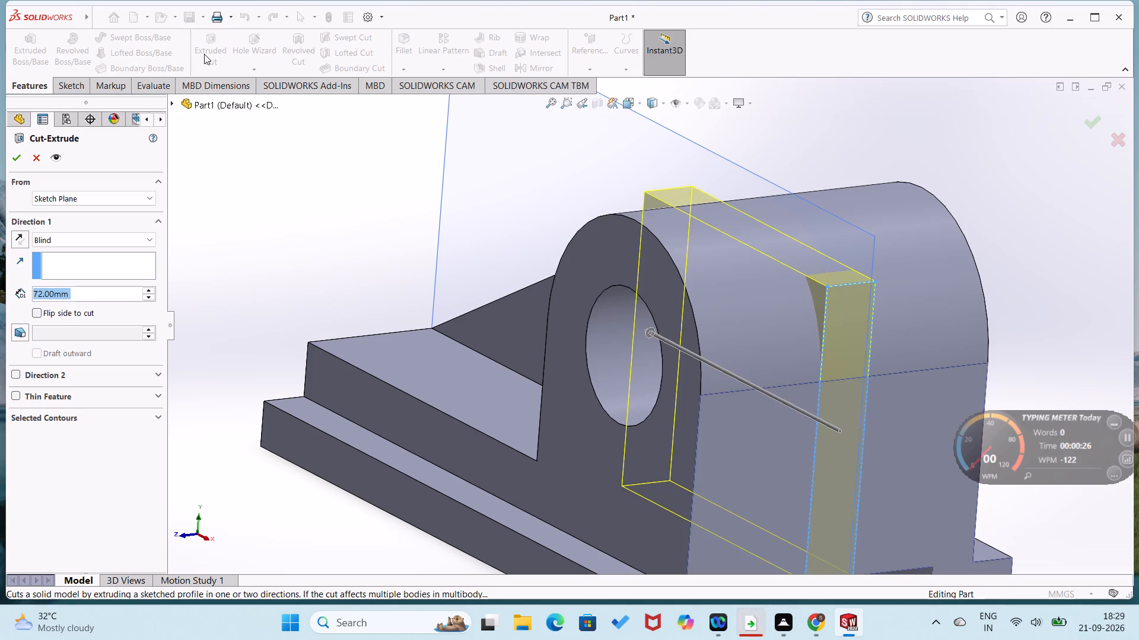
{"action": "scroll", "coordinate": [540, 383], "scroll_direction": "up", "scroll_amount": 1}
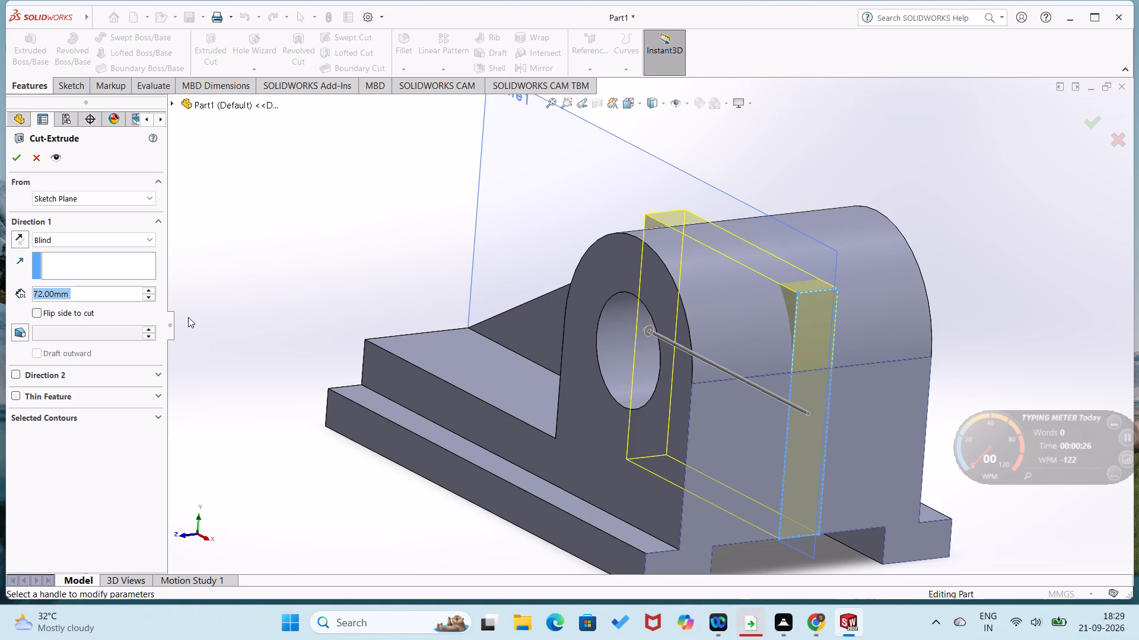
{"action": "type", "text": "012"}
{"action": "key", "text": "BackSpace"}
{"action": "key", "text": "BackSpace"}
{"action": "key", "text": "BackSpace"}
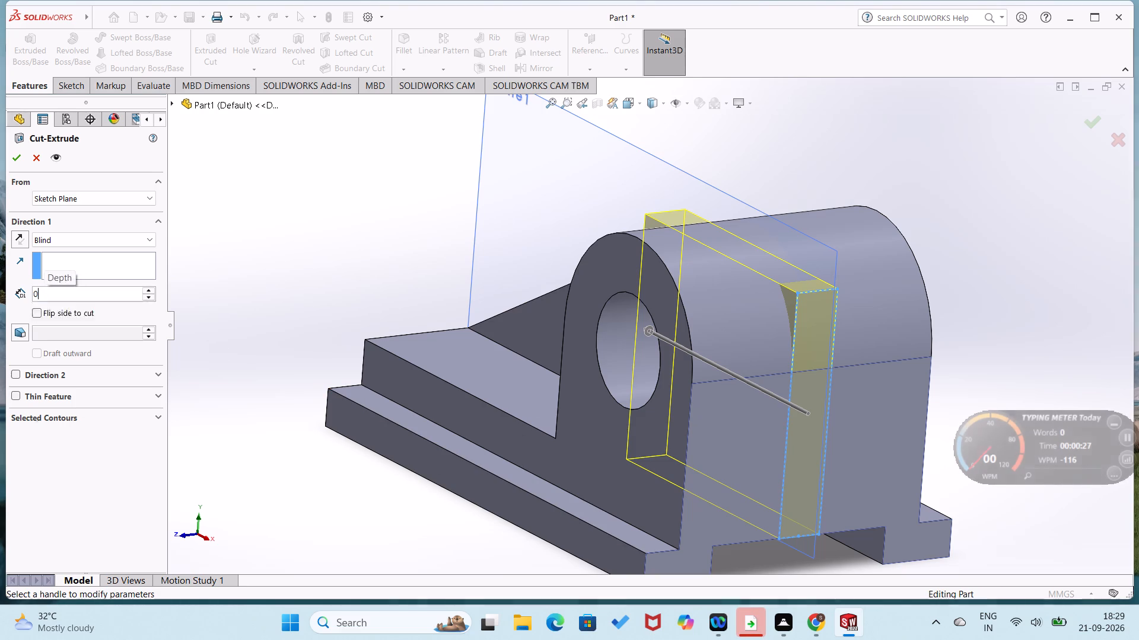
{"action": "type", "text": "12"}
{"action": "key", "text": "Return"}
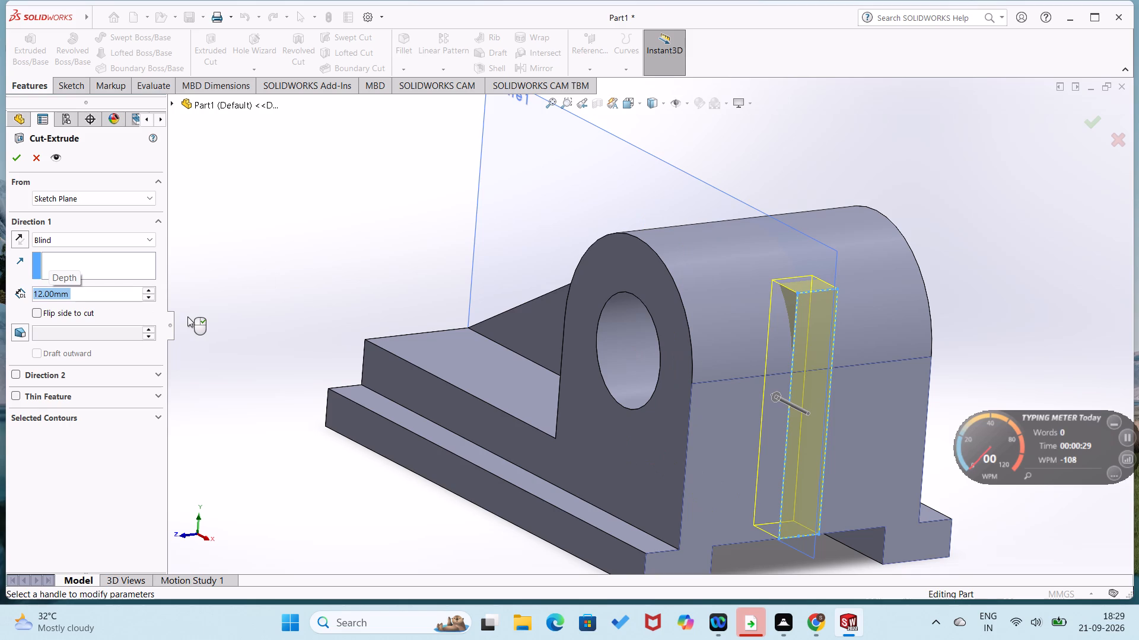
{"action": "left_click", "coordinate": [18, 155]}
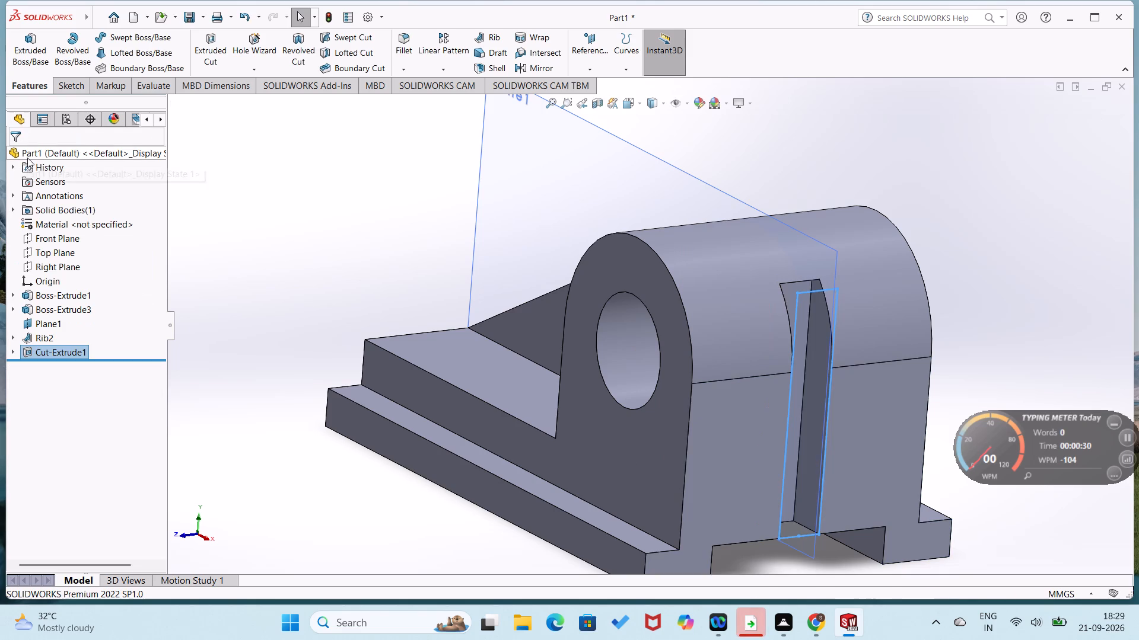
{"action": "left_click", "coordinate": [249, 201]}
Examine the slot, lug and rib from angled views and from the right view.
{"action": "middle_click_drag", "start_coordinate": [283, 209], "coordinate": [191, 219]}
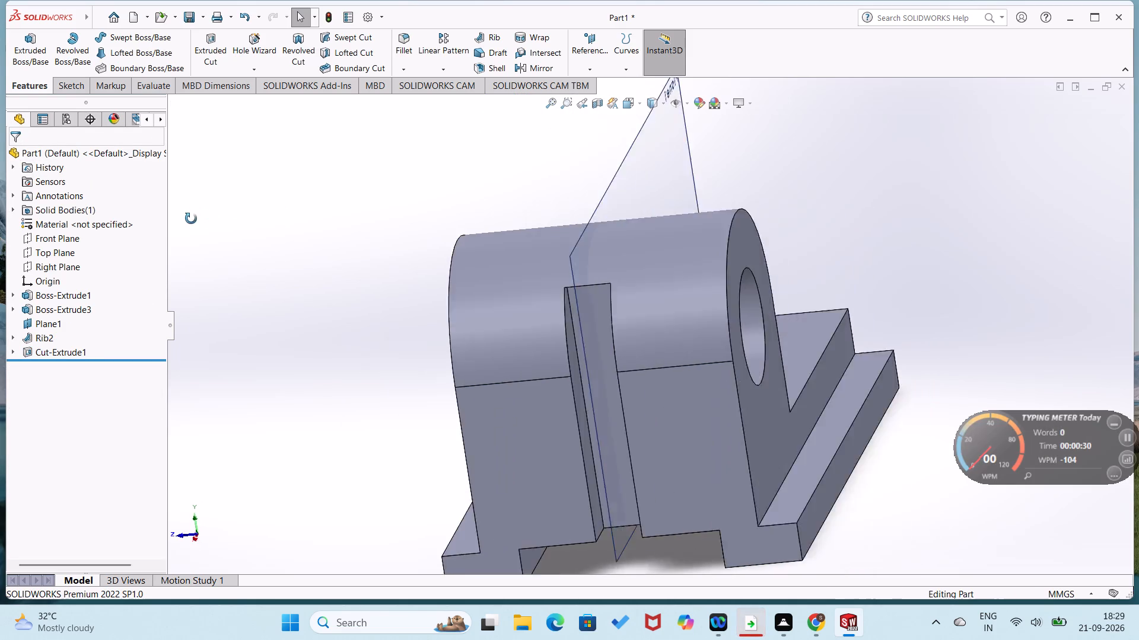
{"action": "middle_click_drag", "start_coordinate": [191, 219], "coordinate": [214, 225]}
{"action": "key", "text": "ctrl+4"}
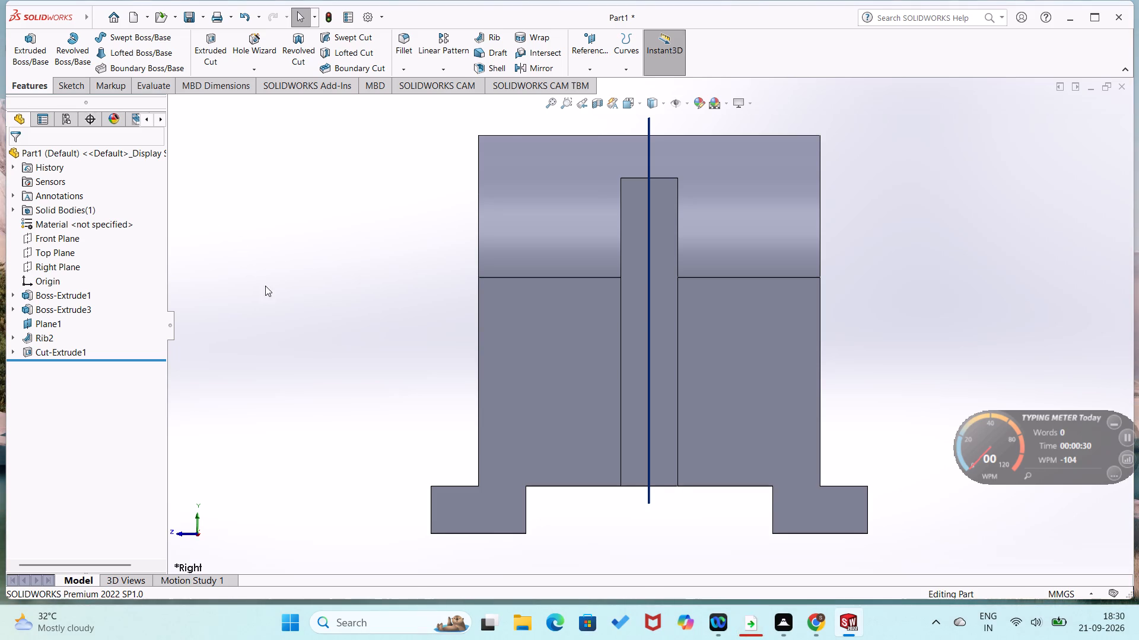
{"action": "middle_click_drag", "start_coordinate": [289, 293], "coordinate": [392, 340]}
{"action": "scroll", "coordinate": [392, 340], "scroll_direction": "up", "scroll_amount": 2}
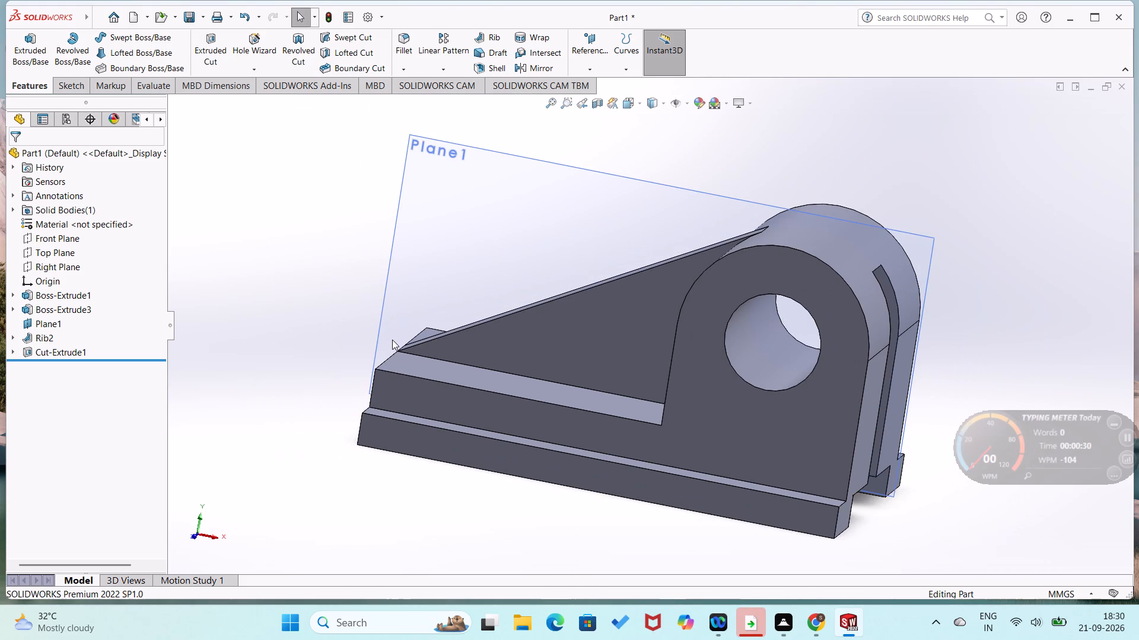
{"action": "middle_click_drag", "start_coordinate": [397, 340], "coordinate": [455, 348]}
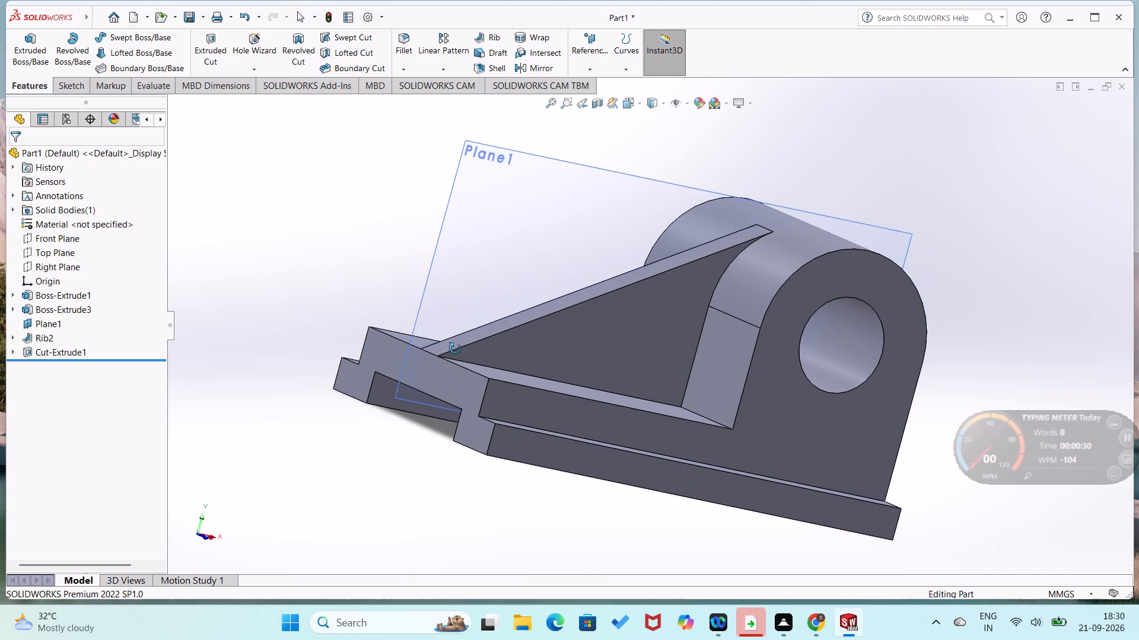
{"action": "middle_click_drag", "start_coordinate": [455, 348], "coordinate": [456, 348]}
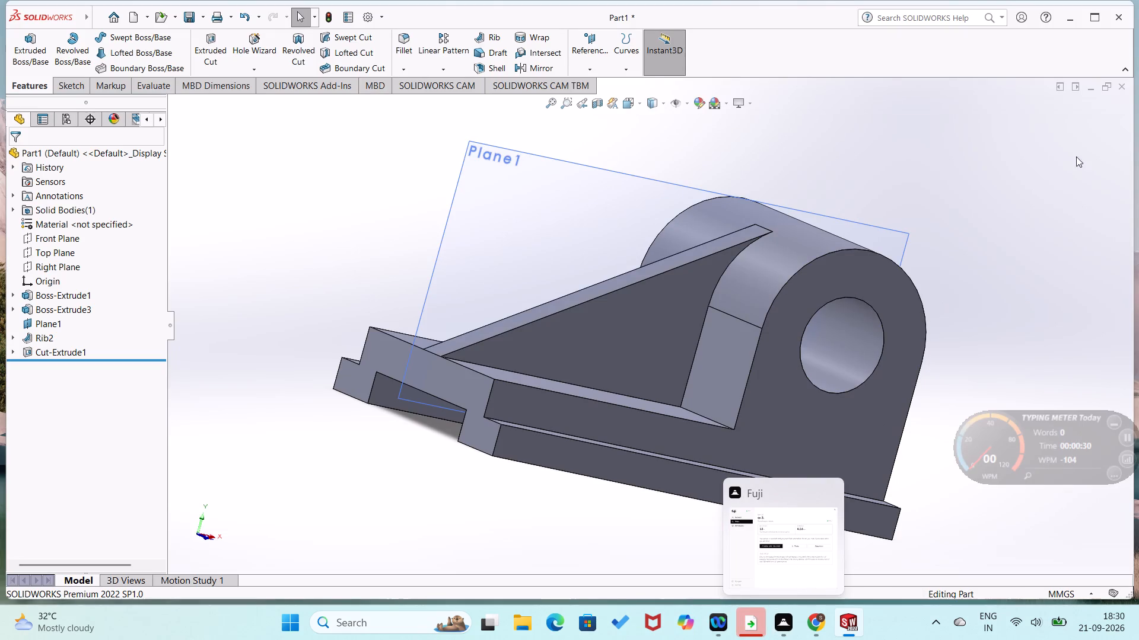
Close the finished bracket part without saving its changes.
{"action": "left_click", "coordinate": [1123, 87]}
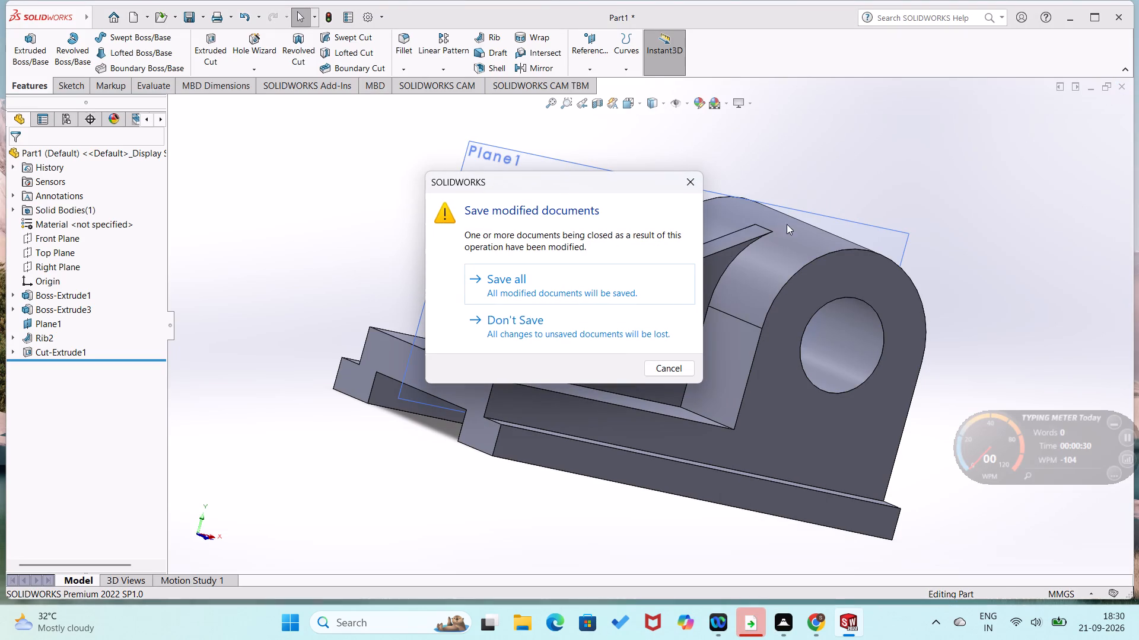
{"action": "left_click", "coordinate": [635, 319]}
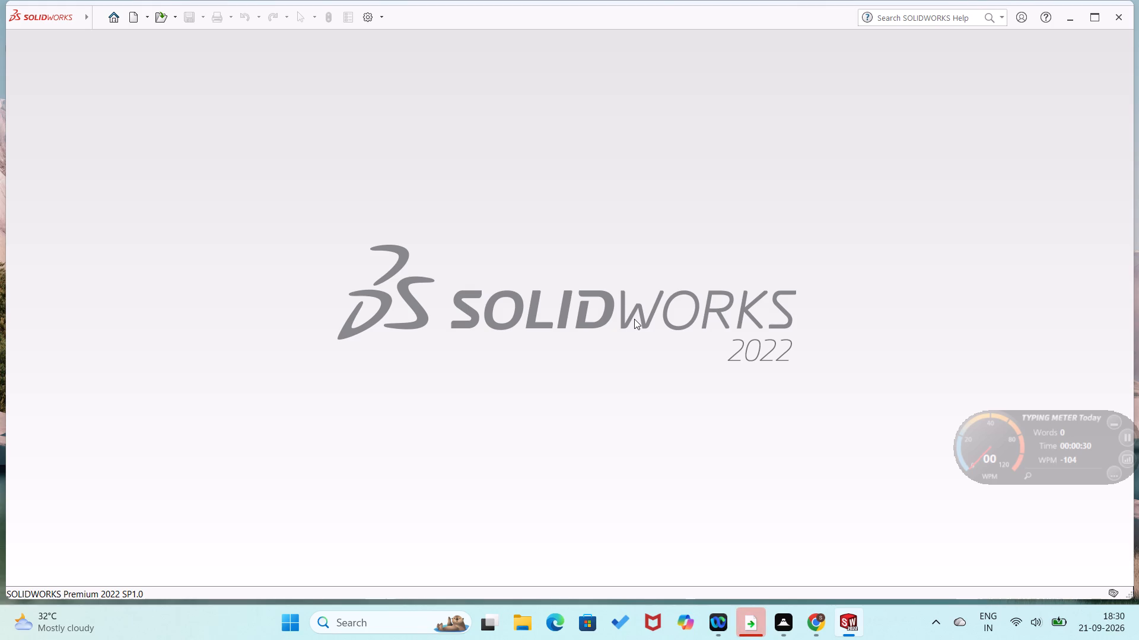
Create a new part document.
{"action": "left_click", "coordinate": [117, 21]}
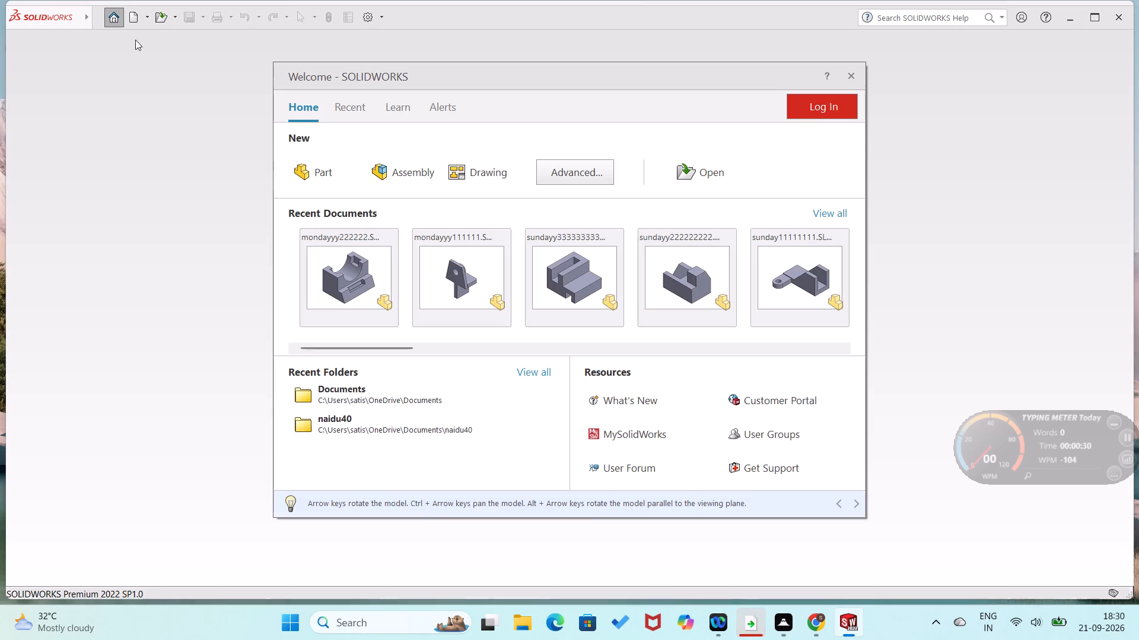
{"action": "left_click", "coordinate": [327, 166]}
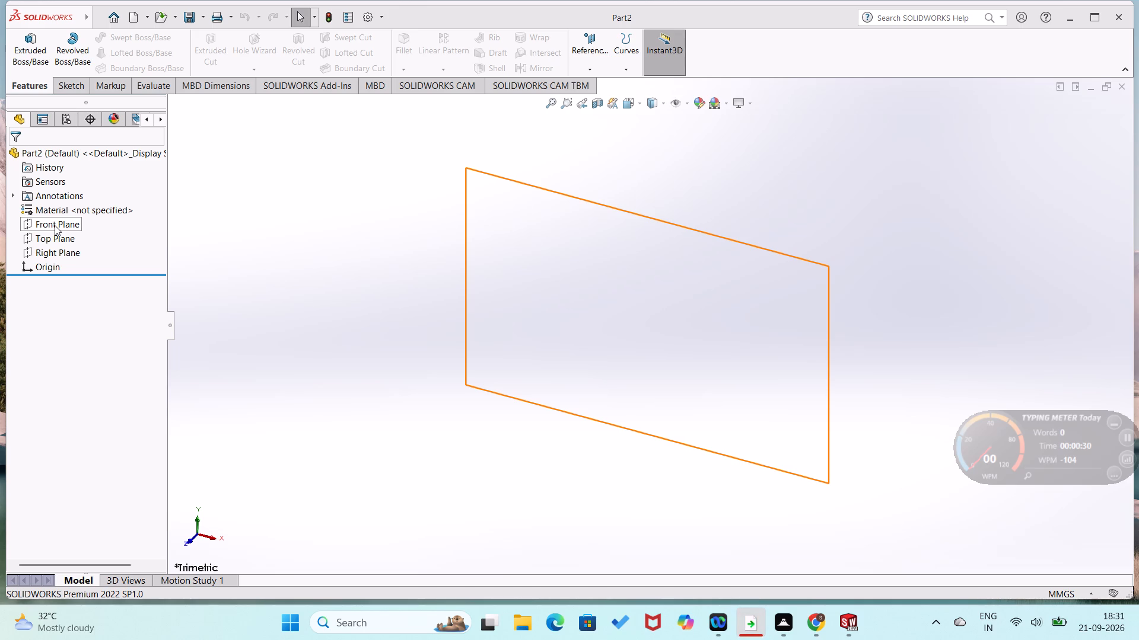
Open a sketch on the Front Plane.
{"action": "left_click", "coordinate": [55, 225]}
{"action": "left_click", "coordinate": [66, 202]}
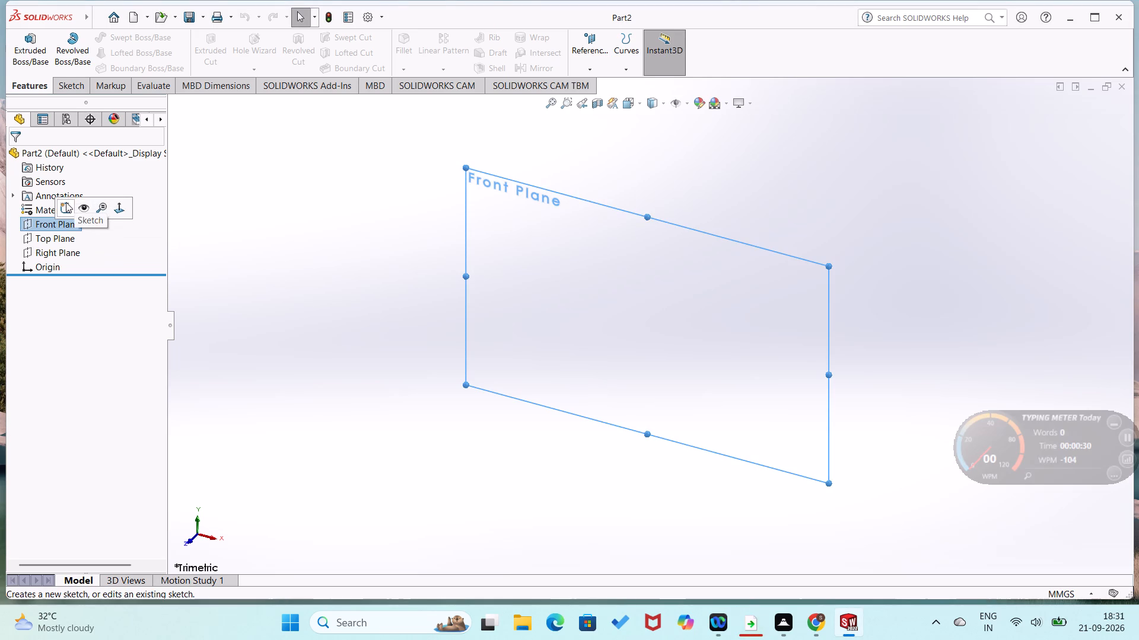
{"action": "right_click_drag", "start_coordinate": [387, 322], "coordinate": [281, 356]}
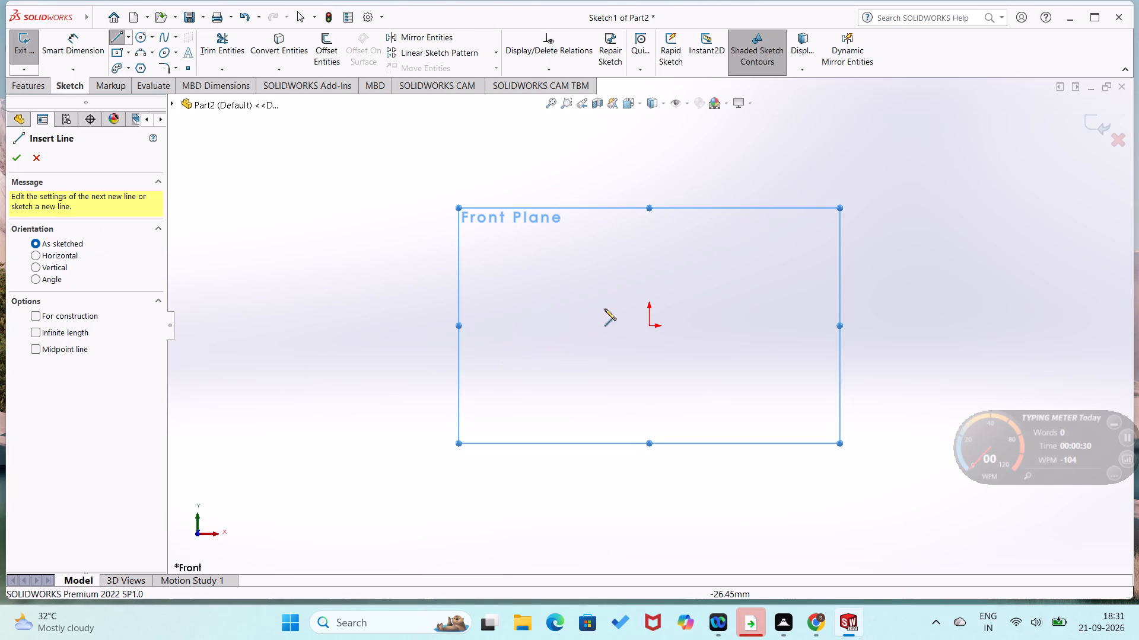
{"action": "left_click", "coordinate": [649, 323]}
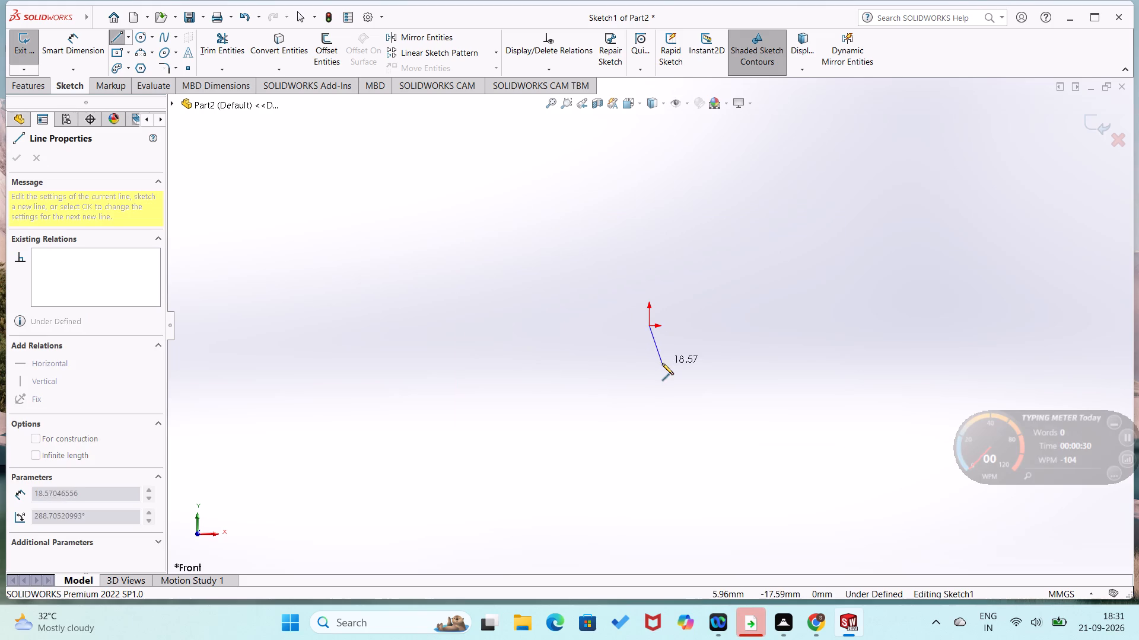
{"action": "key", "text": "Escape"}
Sketch a circle centred on the origin and dimension its diameter at 50 mm.
{"action": "right_click_drag", "start_coordinate": [643, 329], "coordinate": [734, 269]}
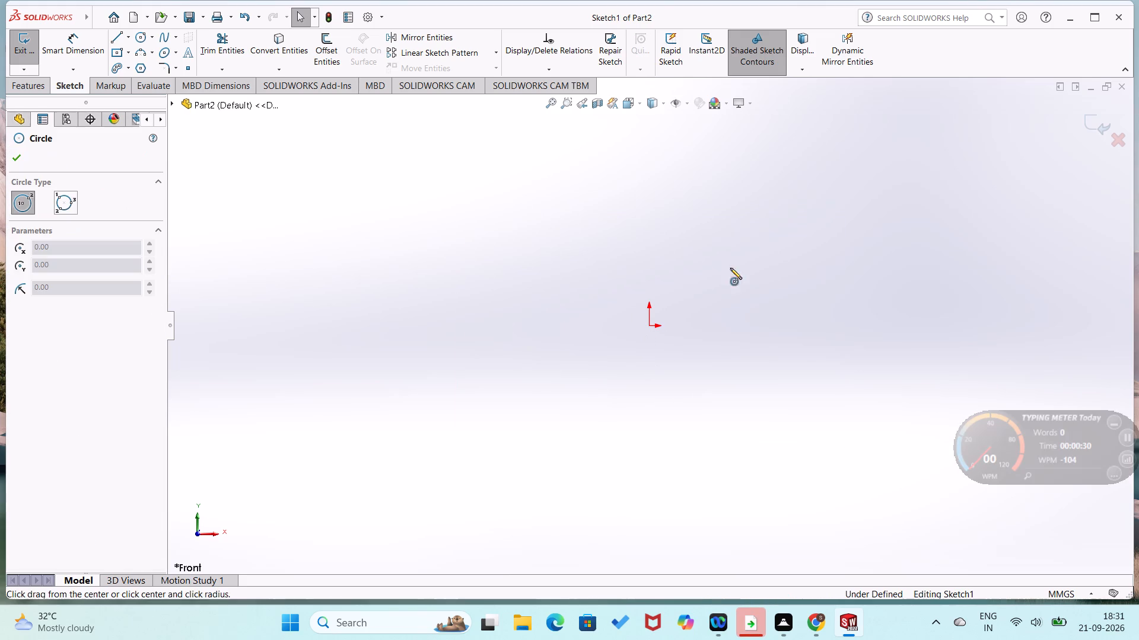
{"action": "left_click", "coordinate": [647, 325]}
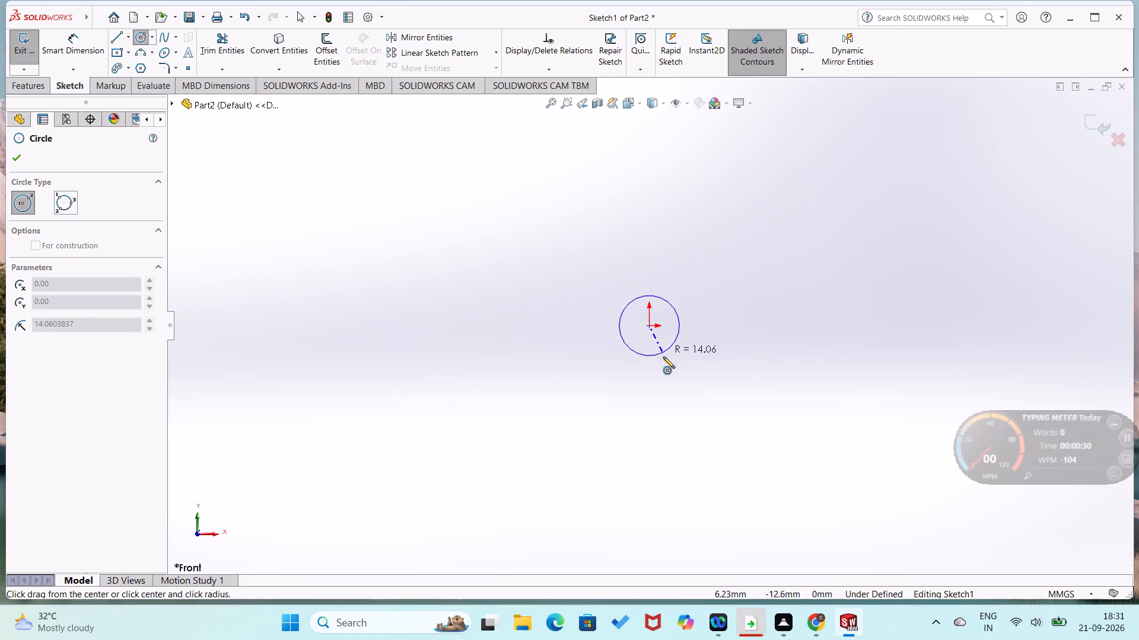
{"action": "left_click", "coordinate": [664, 360]}
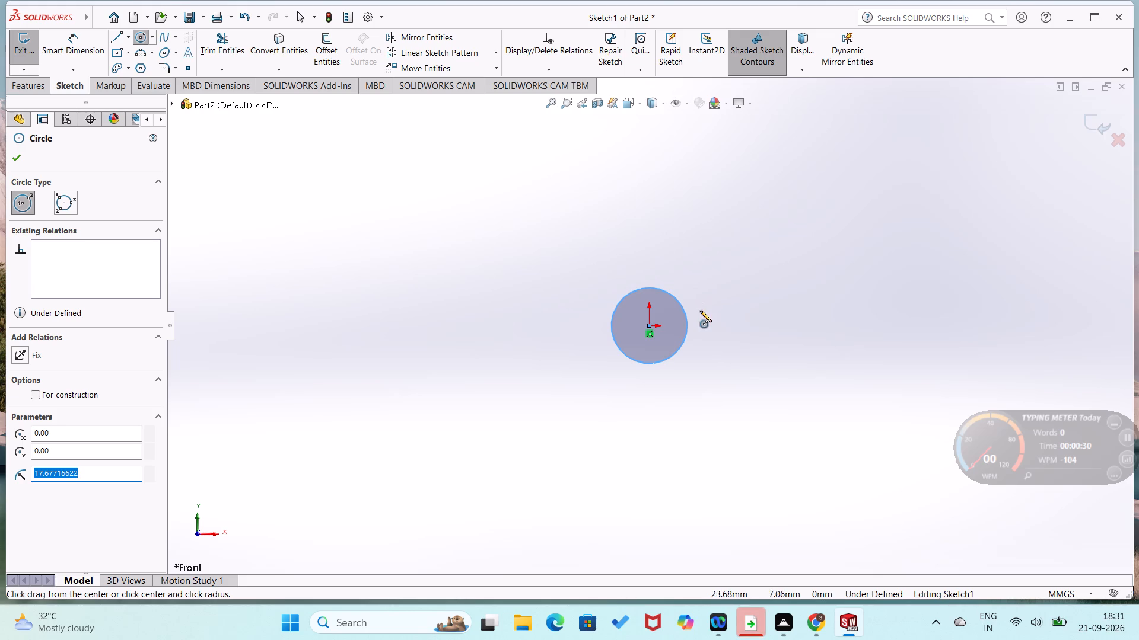
{"action": "right_click_drag", "start_coordinate": [700, 311], "coordinate": [754, 205]}
{"action": "left_click", "coordinate": [688, 324]}
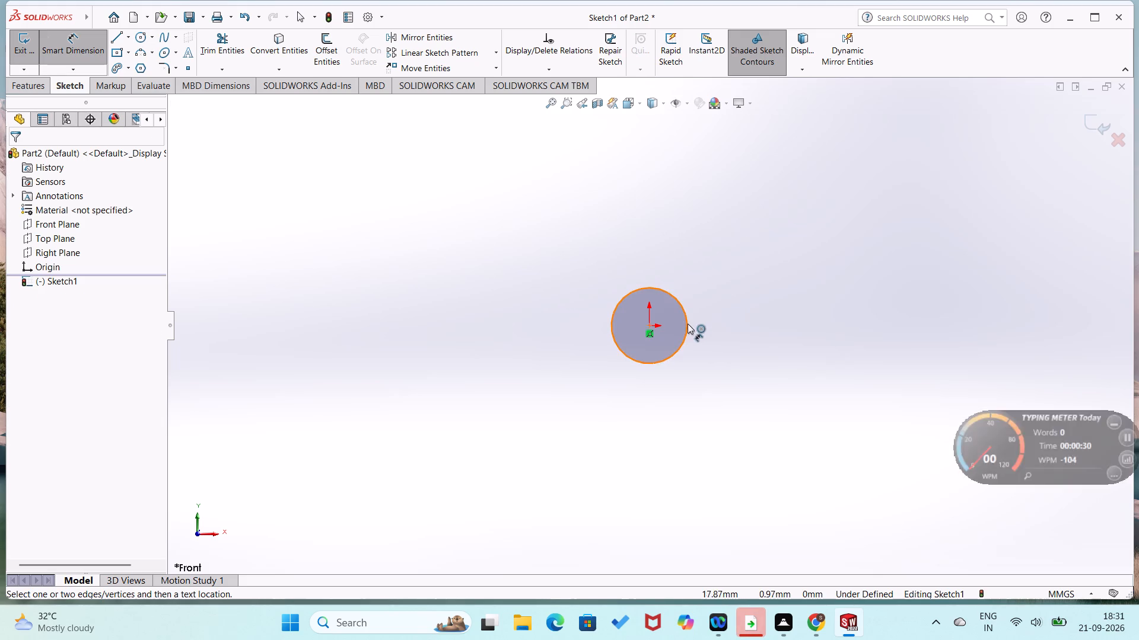
{"action": "left_click", "coordinate": [727, 321]}
{"action": "type", "text": "50"}
{"action": "key", "text": "Return"}
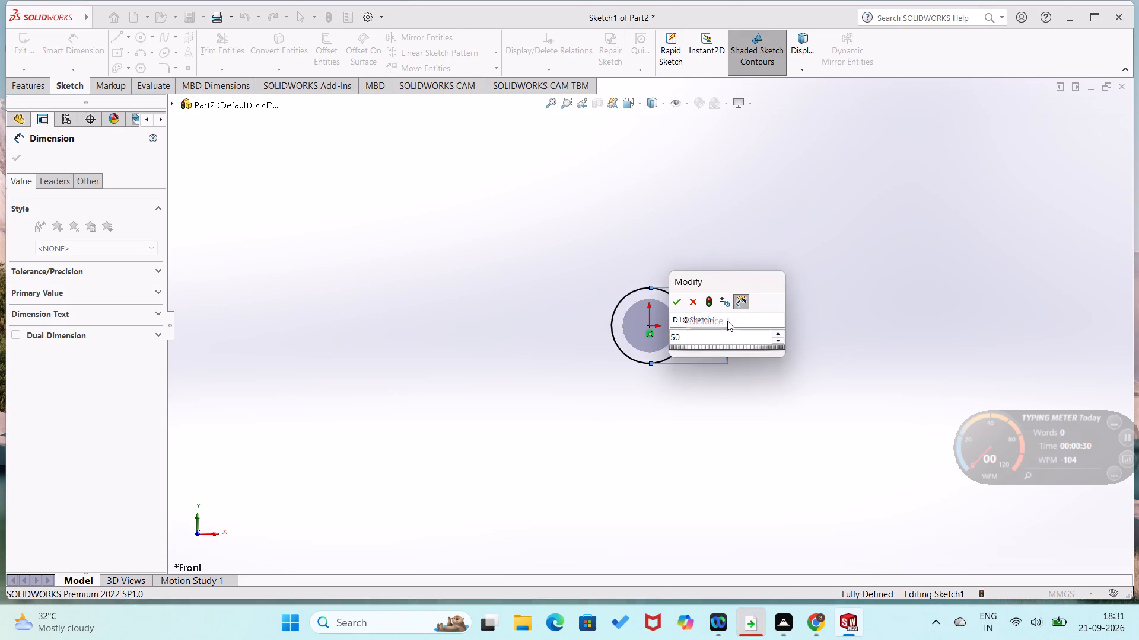
{"action": "scroll", "coordinate": [663, 333], "scroll_direction": "down", "scroll_amount": 1}
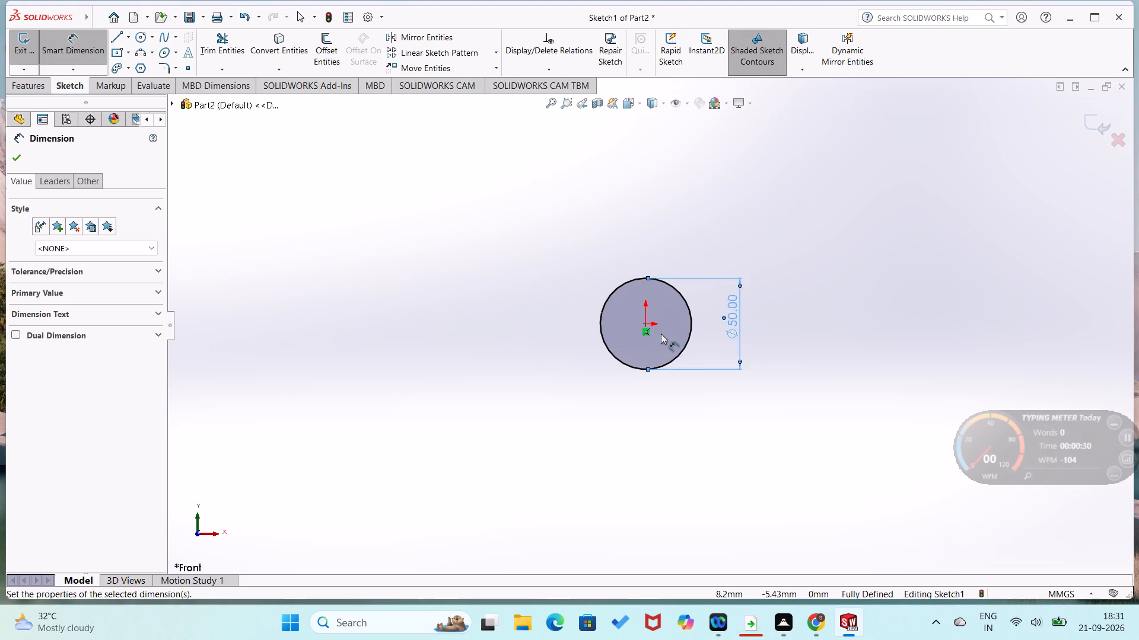
{"action": "scroll", "coordinate": [661, 334], "scroll_direction": "down", "scroll_amount": 2}
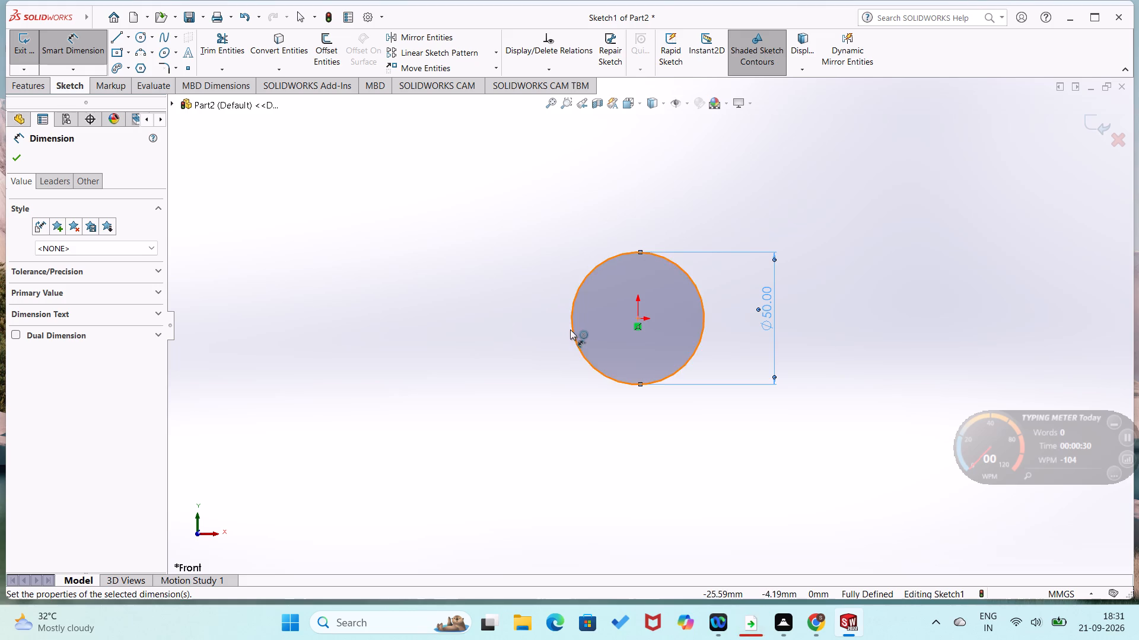
Sketch a concentric inner circle at the origin and dimension its diameter at 30 mm.
{"action": "right_click_drag", "start_coordinate": [545, 320], "coordinate": [615, 217]}
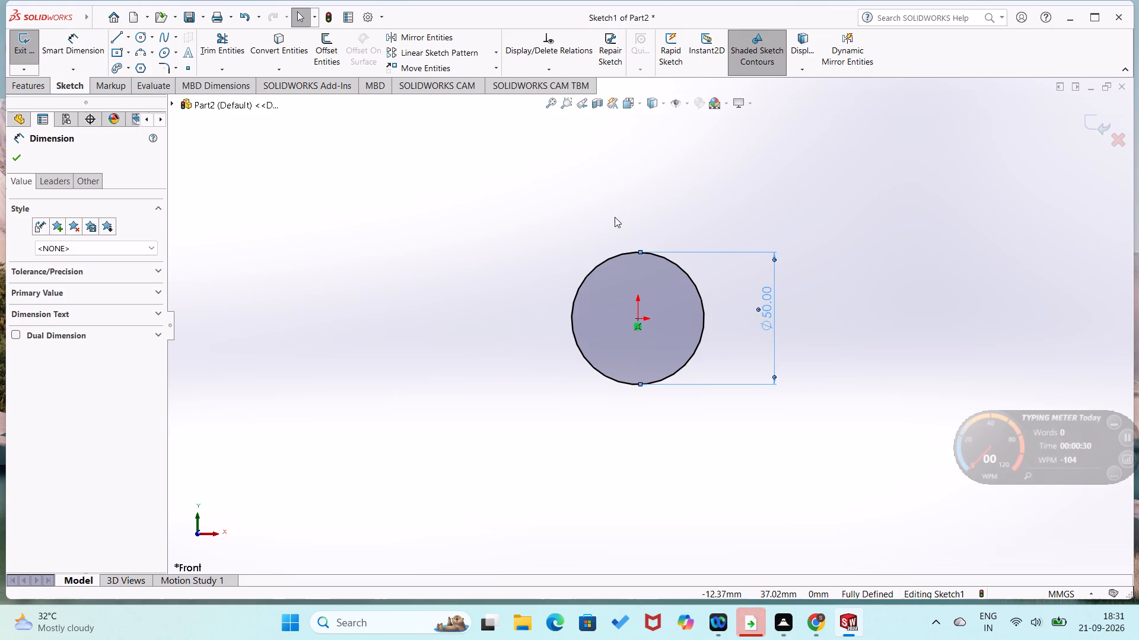
{"action": "right_click_drag", "start_coordinate": [615, 217], "coordinate": [617, 216]}
{"action": "right_click_drag", "start_coordinate": [586, 251], "coordinate": [730, 164]}
{"action": "left_click", "coordinate": [638, 321]}
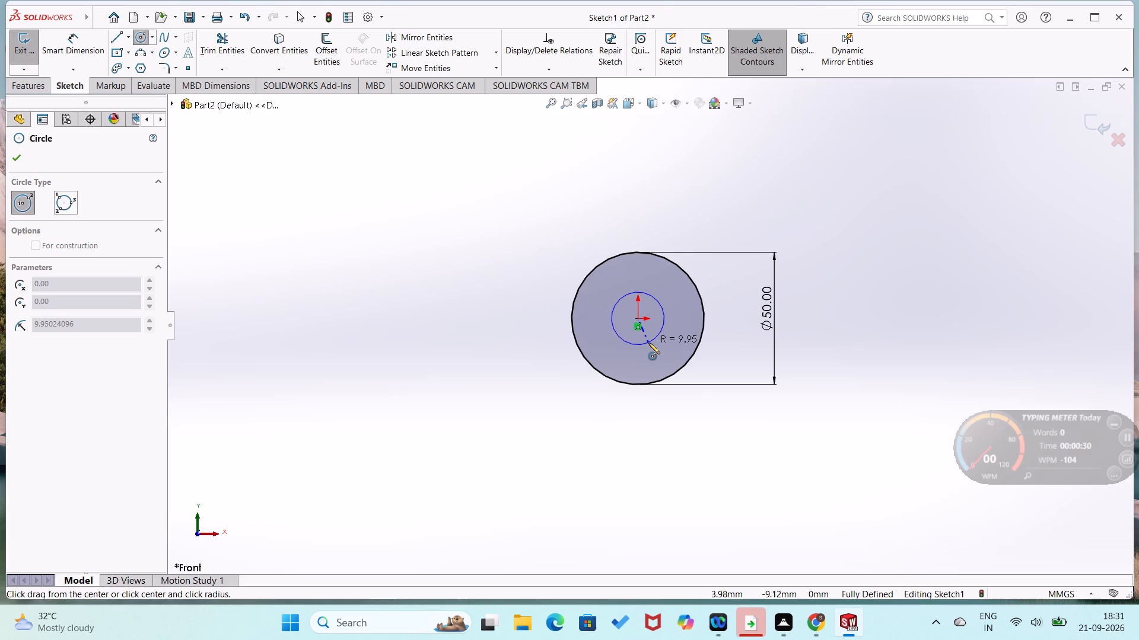
{"action": "left_click", "coordinate": [648, 343]}
{"action": "right_click_drag", "start_coordinate": [641, 329], "coordinate": [671, 205]}
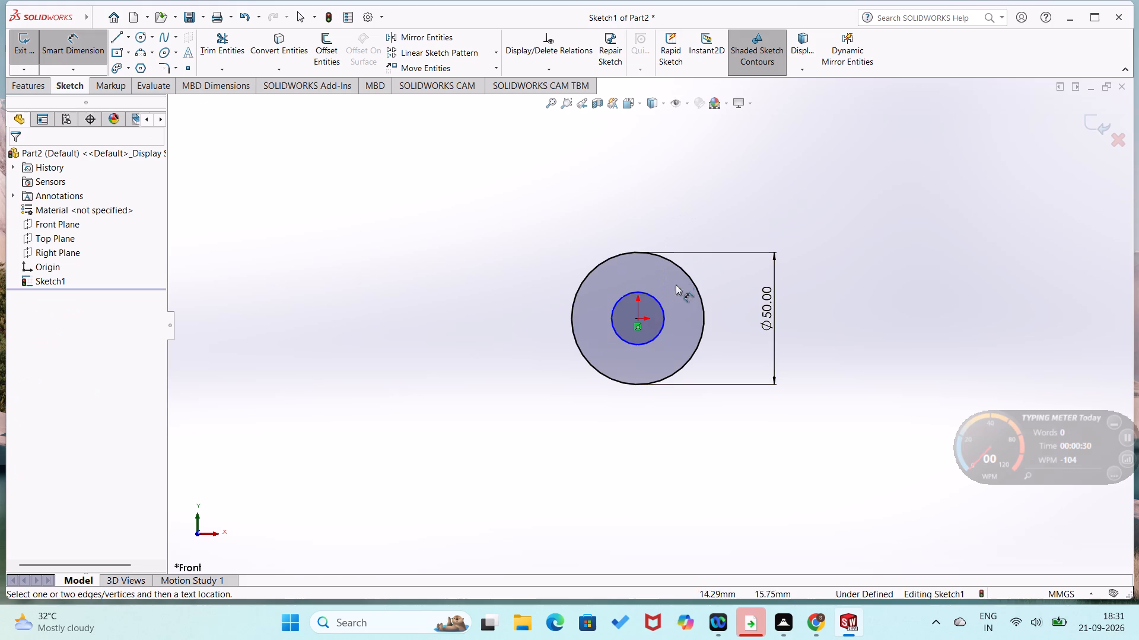
{"action": "left_click", "coordinate": [663, 311]}
{"action": "left_click", "coordinate": [679, 315]}
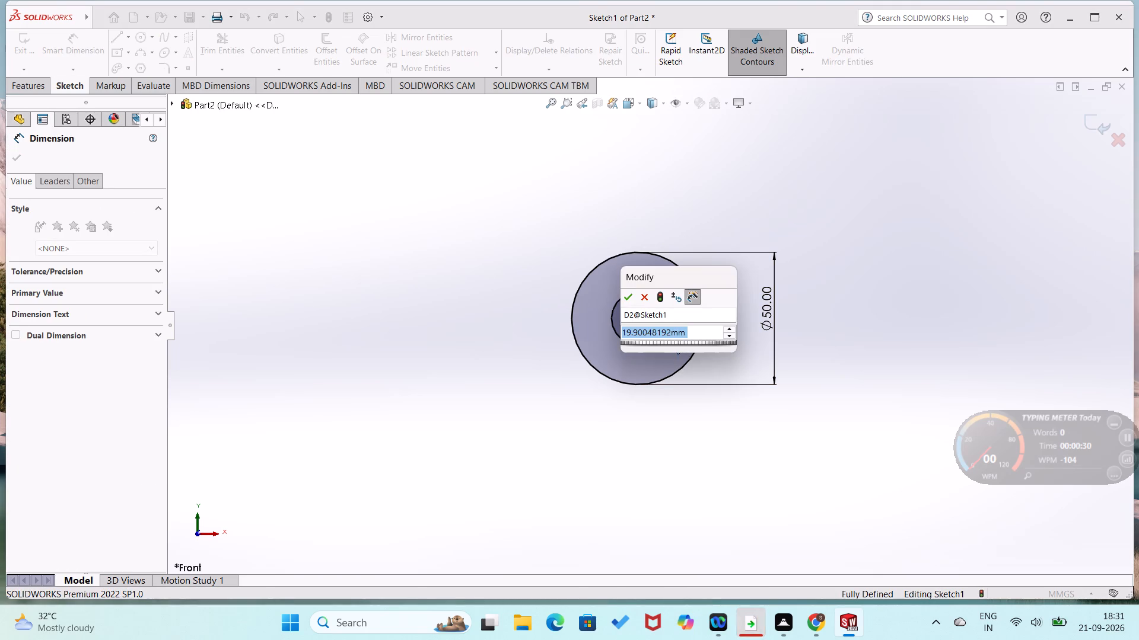
{"action": "type", "text": "30"}
{"action": "key", "text": "Return"}
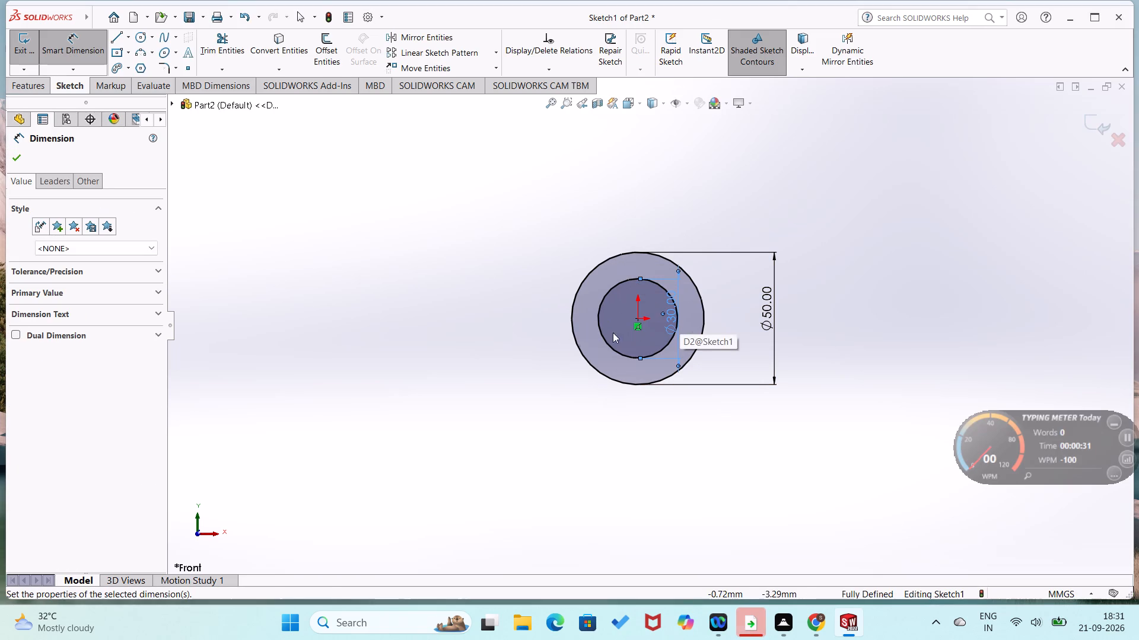
{"action": "left_click", "coordinate": [13, 153]}
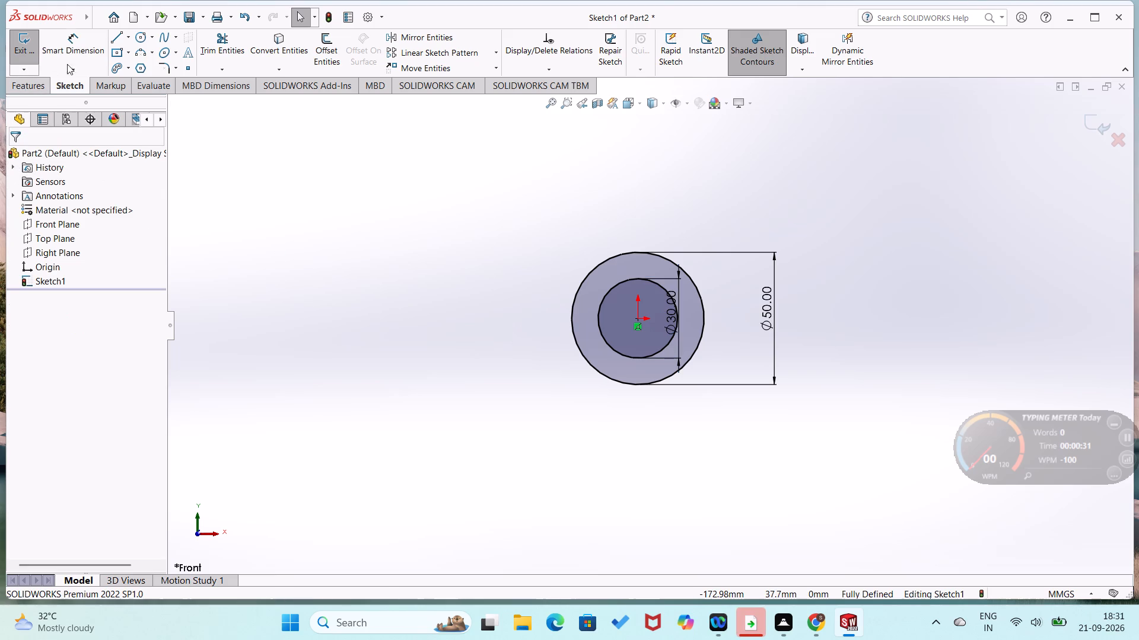
Extrude the ring between the two circles 30 mm with a Mid Plane end condition.
{"action": "left_click", "coordinate": [22, 91]}
{"action": "left_click", "coordinate": [42, 68]}
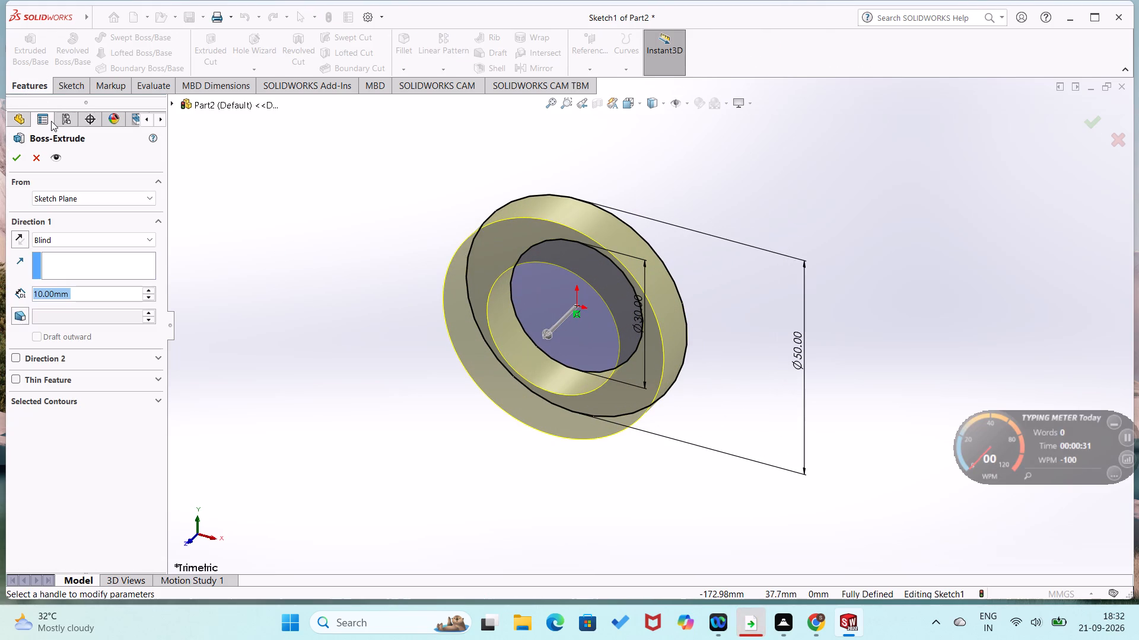
{"action": "left_click", "coordinate": [144, 237]}
{"action": "left_click", "coordinate": [135, 299]}
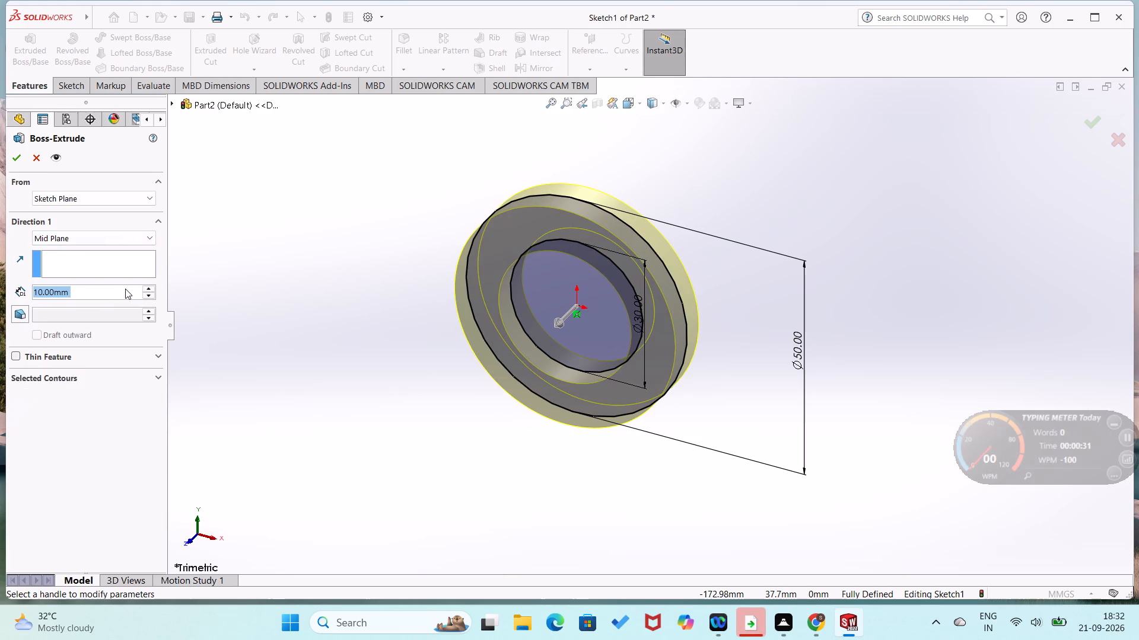
{"action": "double_click", "coordinate": [146, 289]}
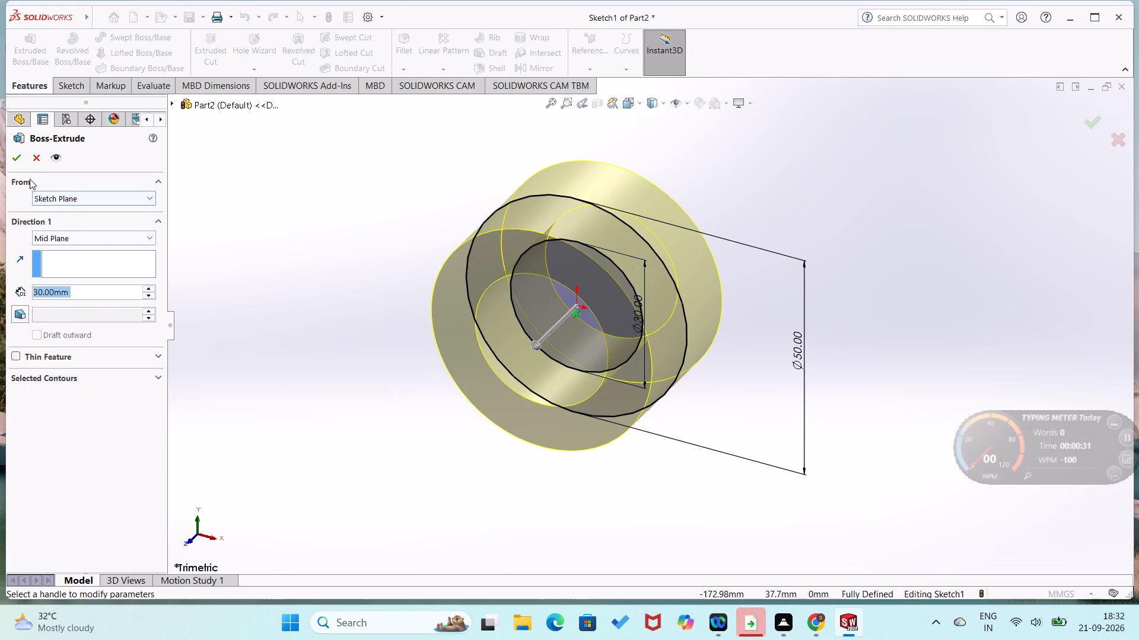
{"action": "left_click", "coordinate": [20, 162]}
{"action": "left_click", "coordinate": [243, 235]}
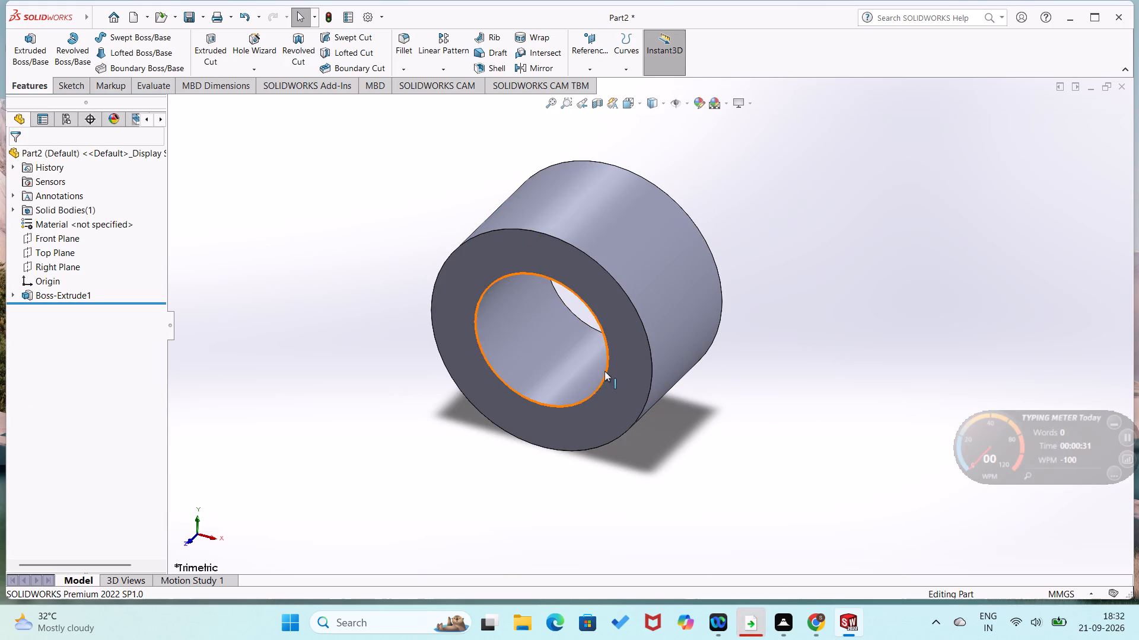
On the ring's front face, sketch connected lines from its right quadrant: about 38 mm down, horizontally outward, and a short vertical drop.
{"action": "right_click", "coordinate": [625, 369]}
{"action": "left_click", "coordinate": [657, 345]}
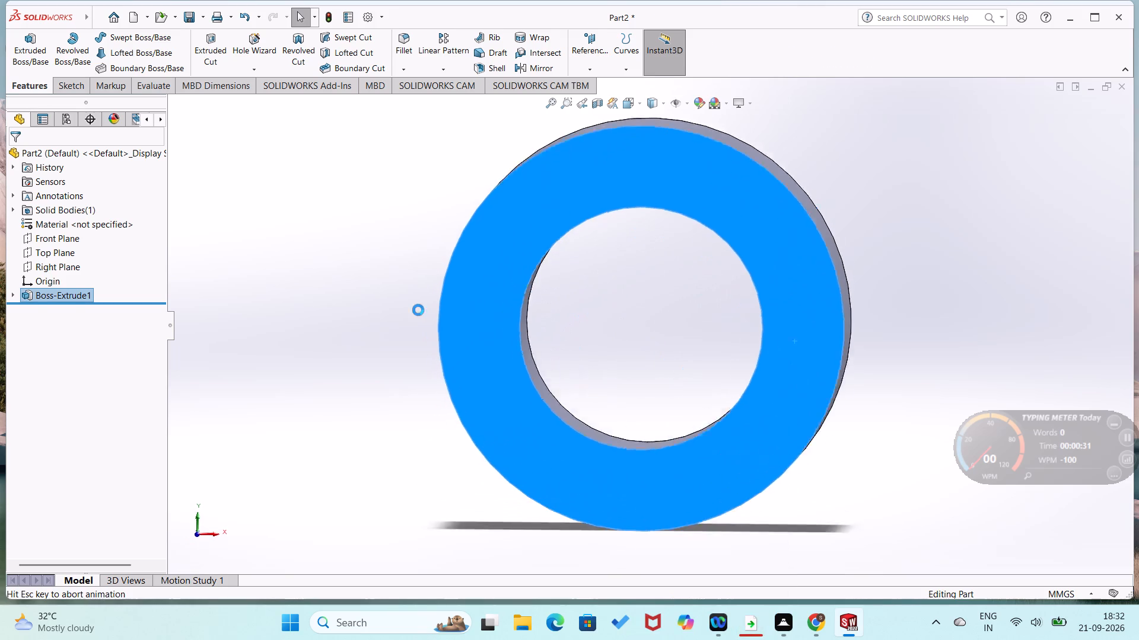
{"action": "left_click", "coordinate": [409, 308]}
{"action": "scroll", "coordinate": [433, 311], "scroll_direction": "up", "scroll_amount": 2}
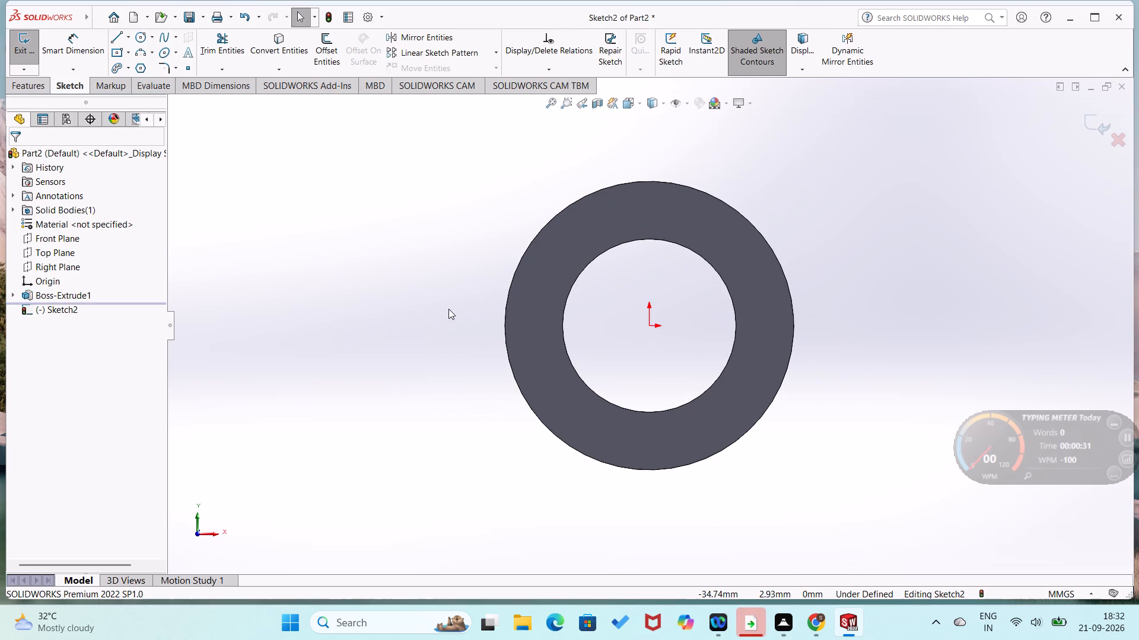
{"action": "right_click_drag", "start_coordinate": [499, 254], "coordinate": [306, 267]}
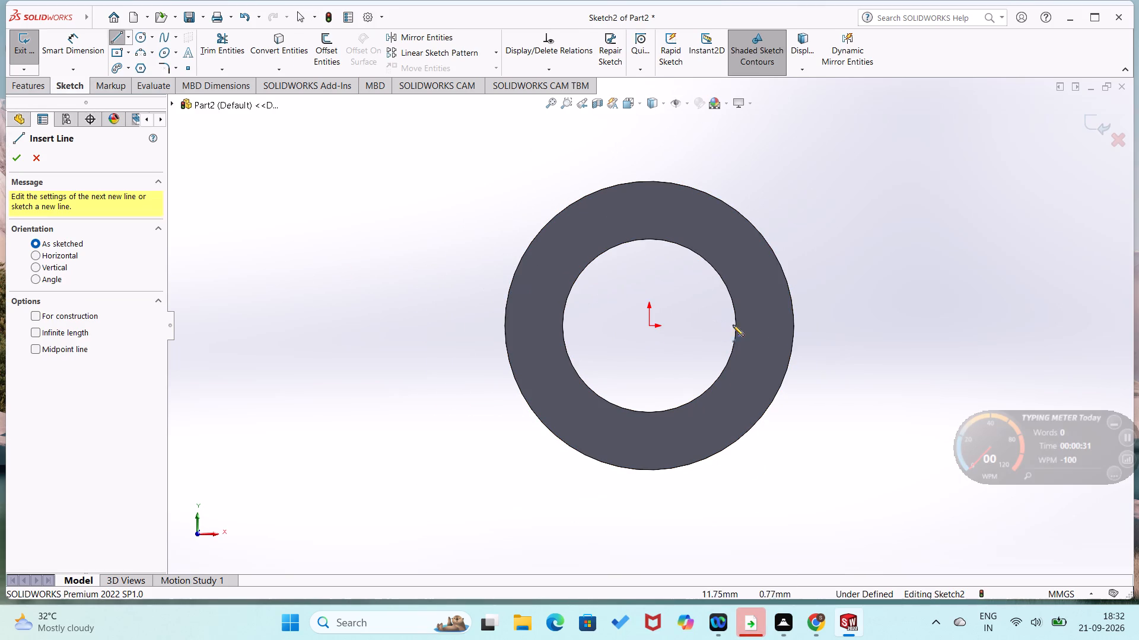
{"action": "left_click", "coordinate": [794, 327]}
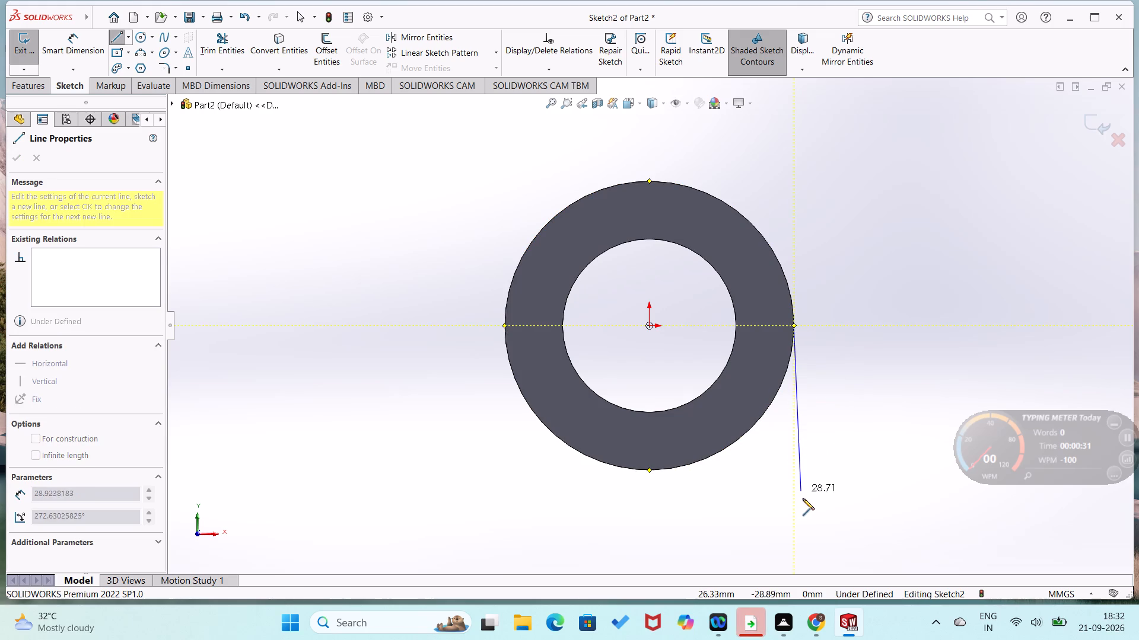
{"action": "scroll", "coordinate": [803, 506], "scroll_direction": "up", "scroll_amount": 1}
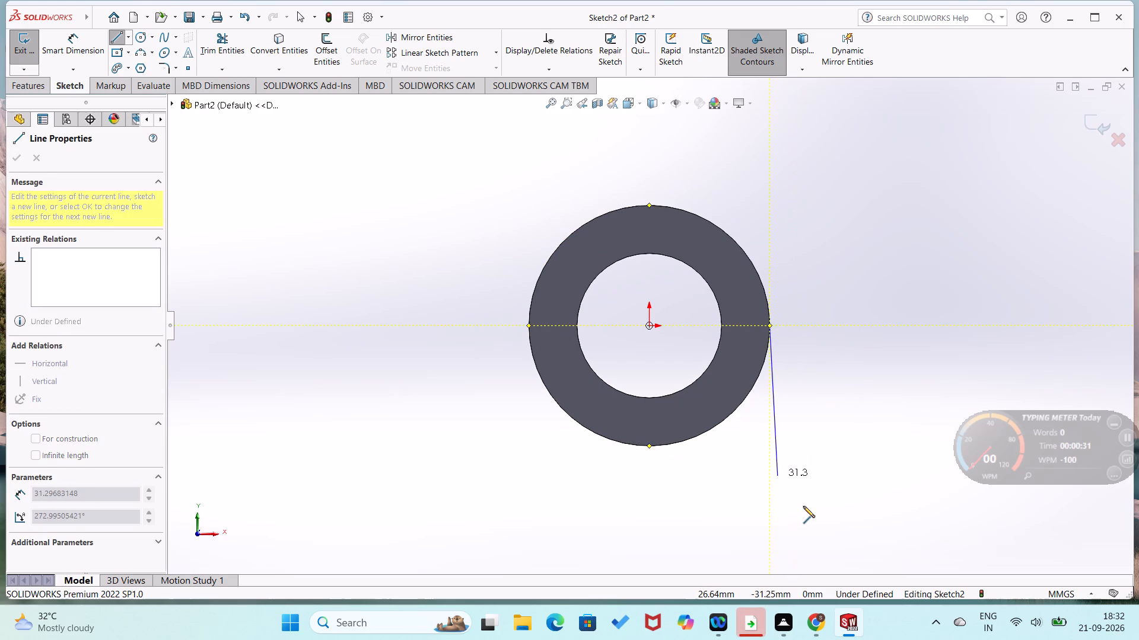
{"action": "left_click", "coordinate": [771, 509]}
{"action": "left_click", "coordinate": [895, 509]}
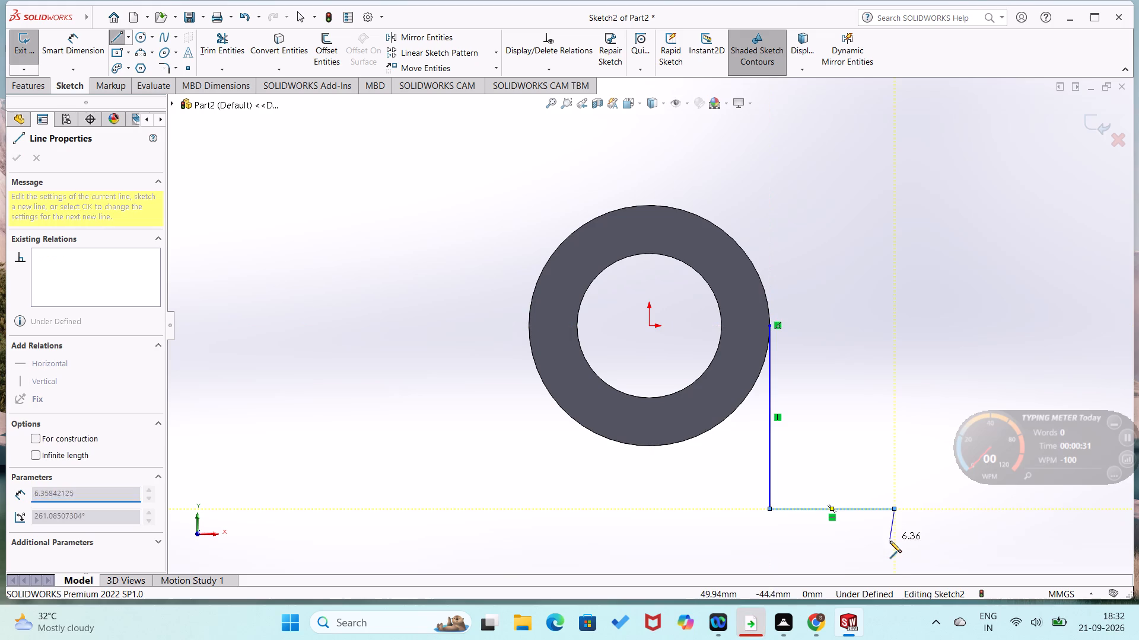
{"action": "left_click", "coordinate": [893, 546]}
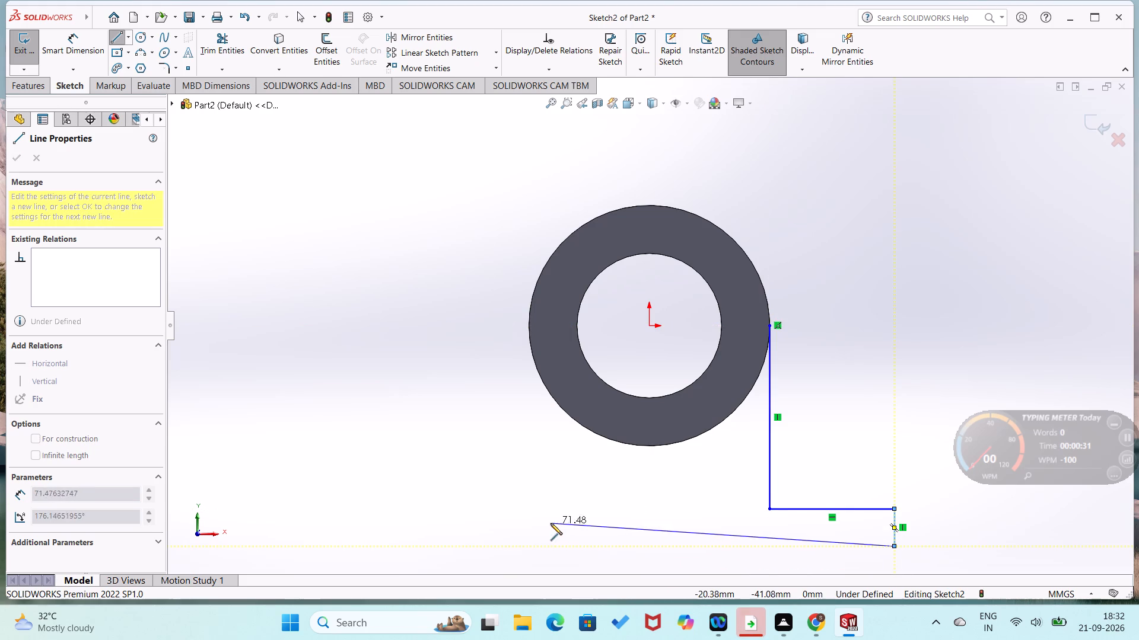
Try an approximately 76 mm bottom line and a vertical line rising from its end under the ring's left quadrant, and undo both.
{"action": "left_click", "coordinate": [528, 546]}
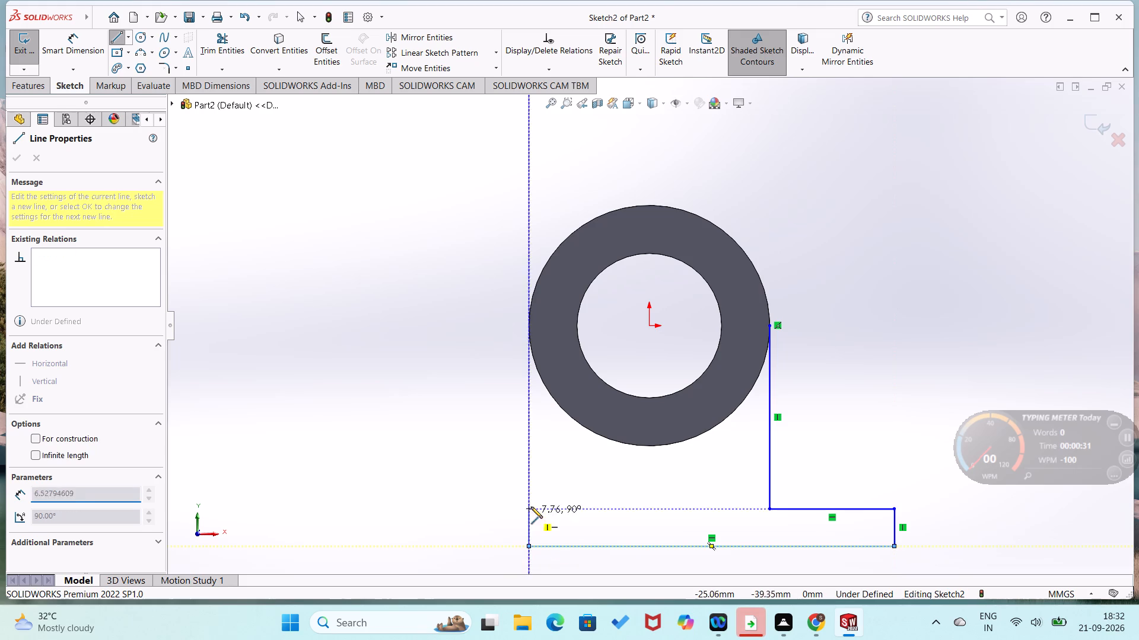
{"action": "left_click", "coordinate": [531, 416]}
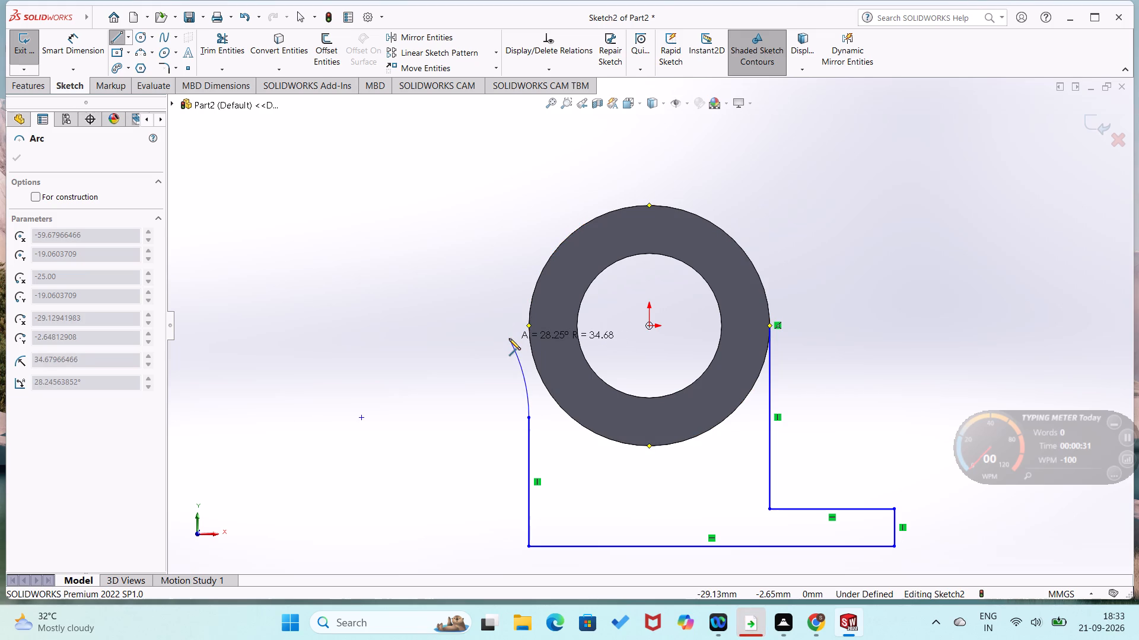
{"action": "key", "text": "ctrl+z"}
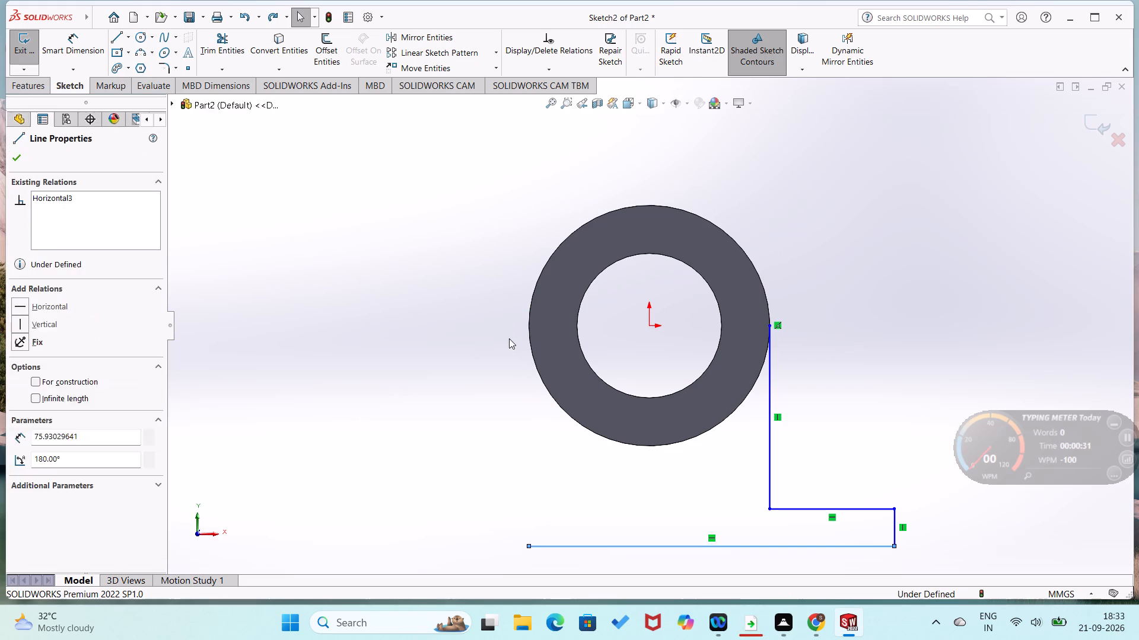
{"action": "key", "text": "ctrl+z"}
Sketch a bottom line about 51 mm long, a short vertical rise beneath the origin, and a tangent arc of about 10.9 mm radius to the ring.
{"action": "right_click_drag", "start_coordinate": [515, 354], "coordinate": [320, 380]}
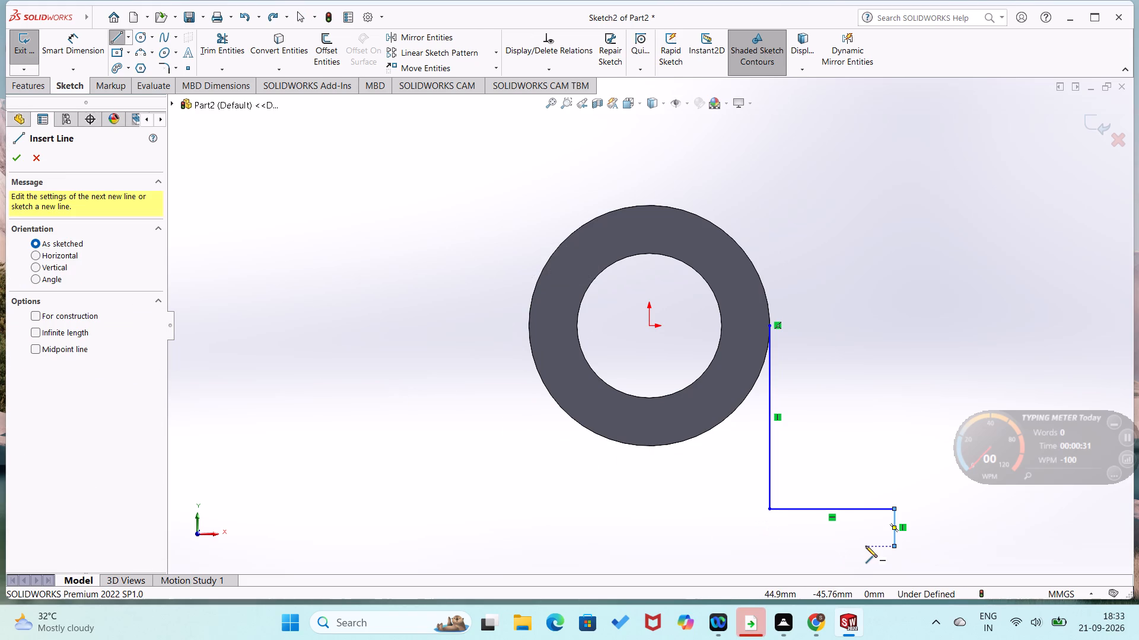
{"action": "left_click", "coordinate": [896, 549]}
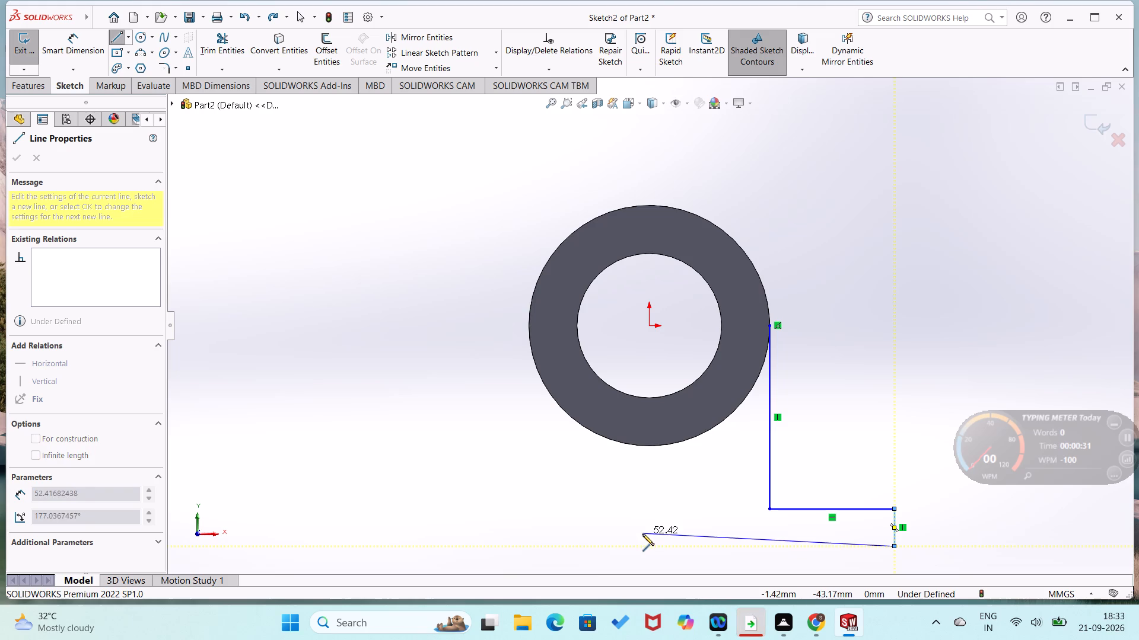
{"action": "left_click", "coordinate": [646, 543]}
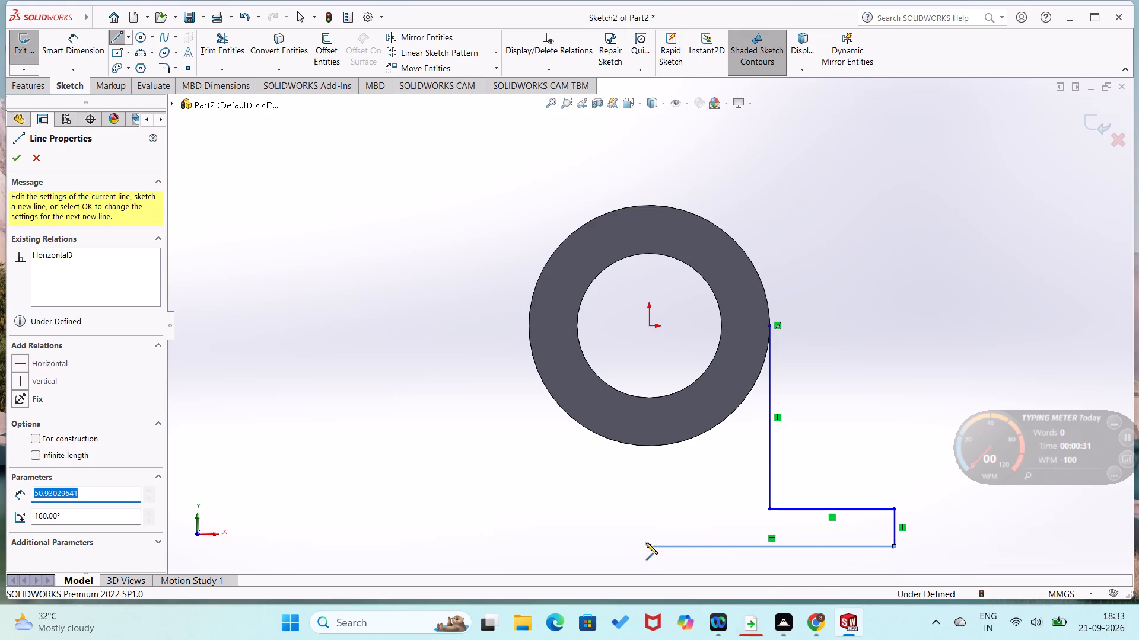
{"action": "left_click", "coordinate": [649, 489]}
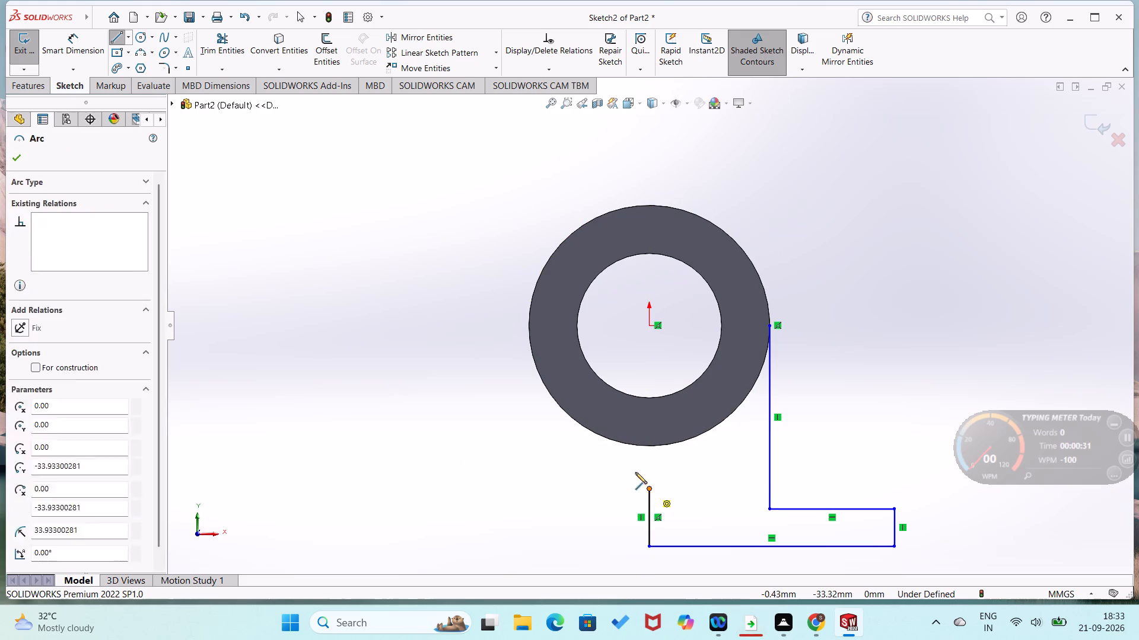
{"action": "left_click", "coordinate": [603, 437]}
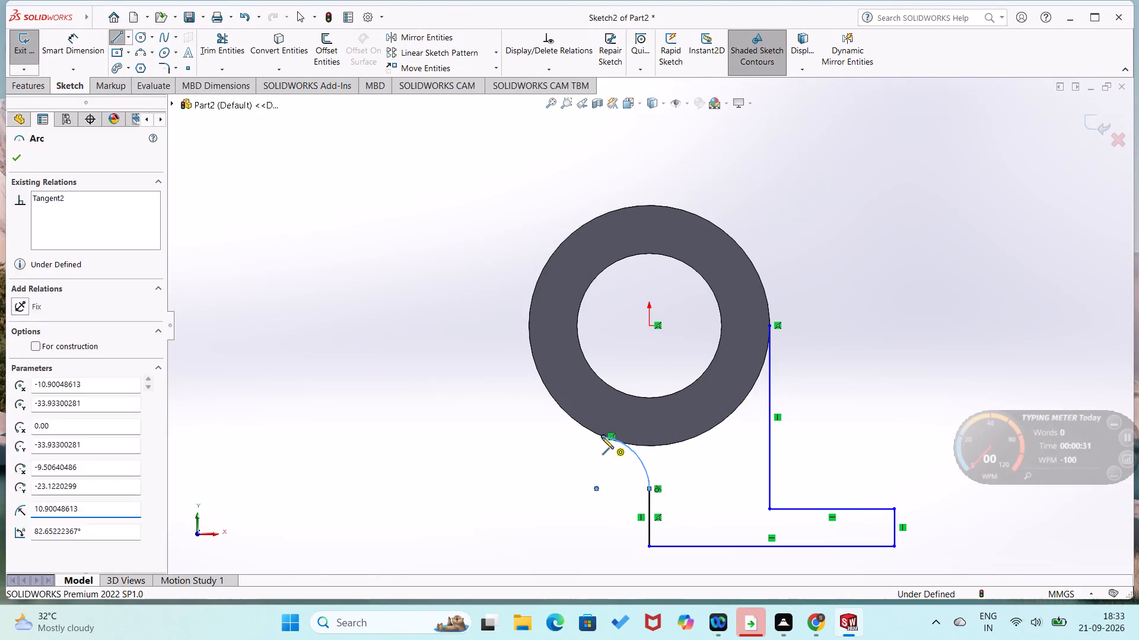
{"action": "right_click_drag", "start_coordinate": [576, 438], "coordinate": [539, 284]}
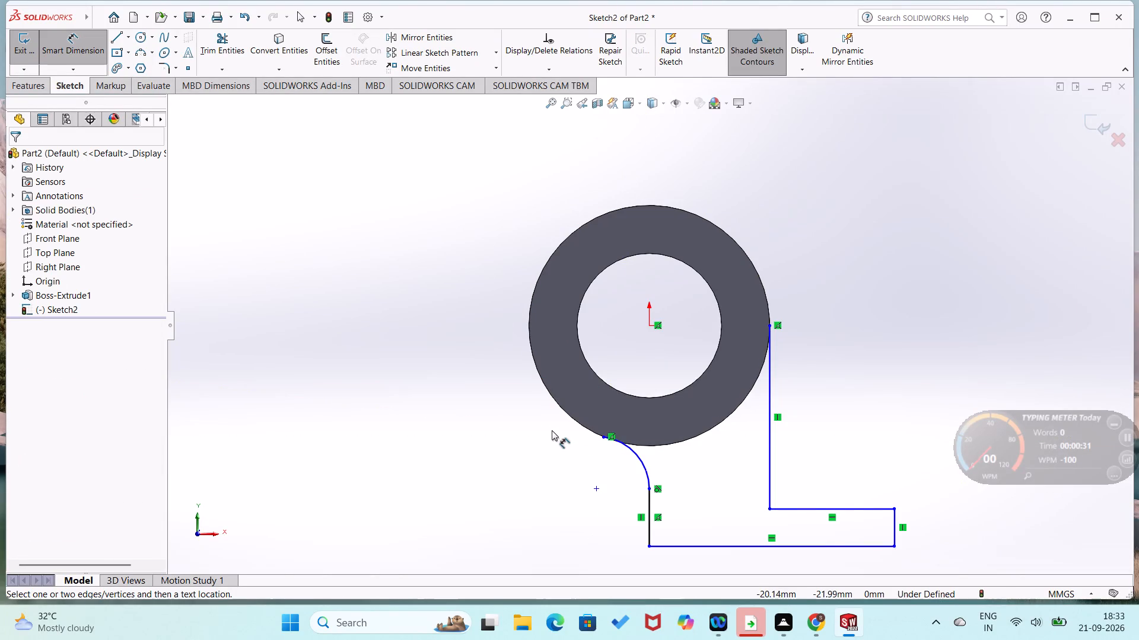
{"action": "key", "text": "Escape"}
Add a Tangent relation between the sketched arc and the ring's outer edge.
{"action": "left_click", "coordinate": [553, 73]}
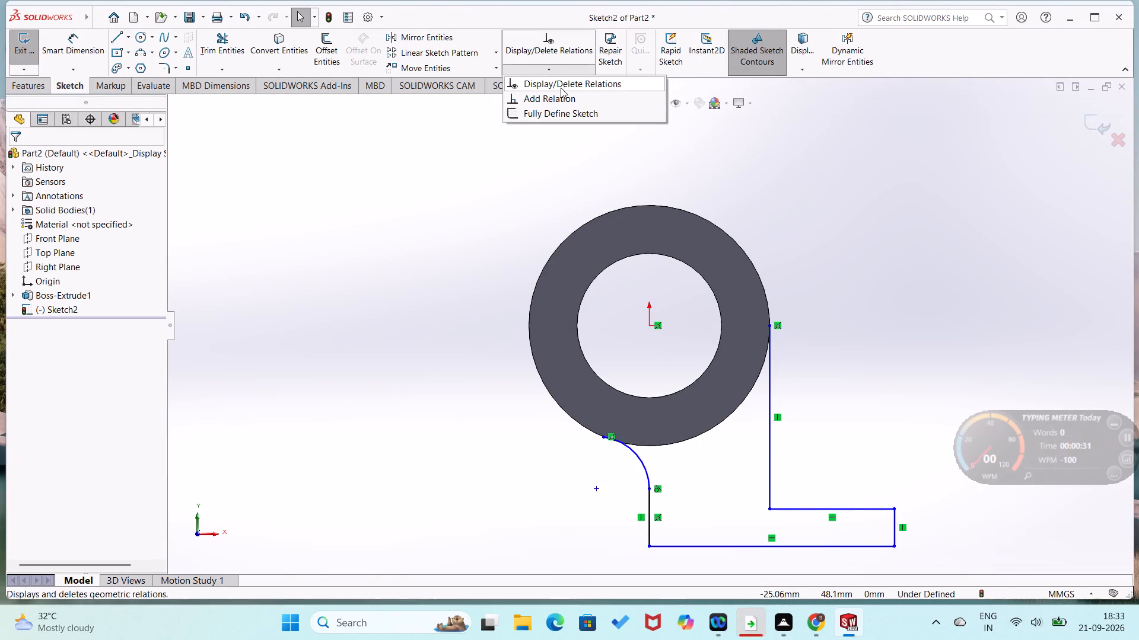
{"action": "left_click", "coordinate": [565, 98]}
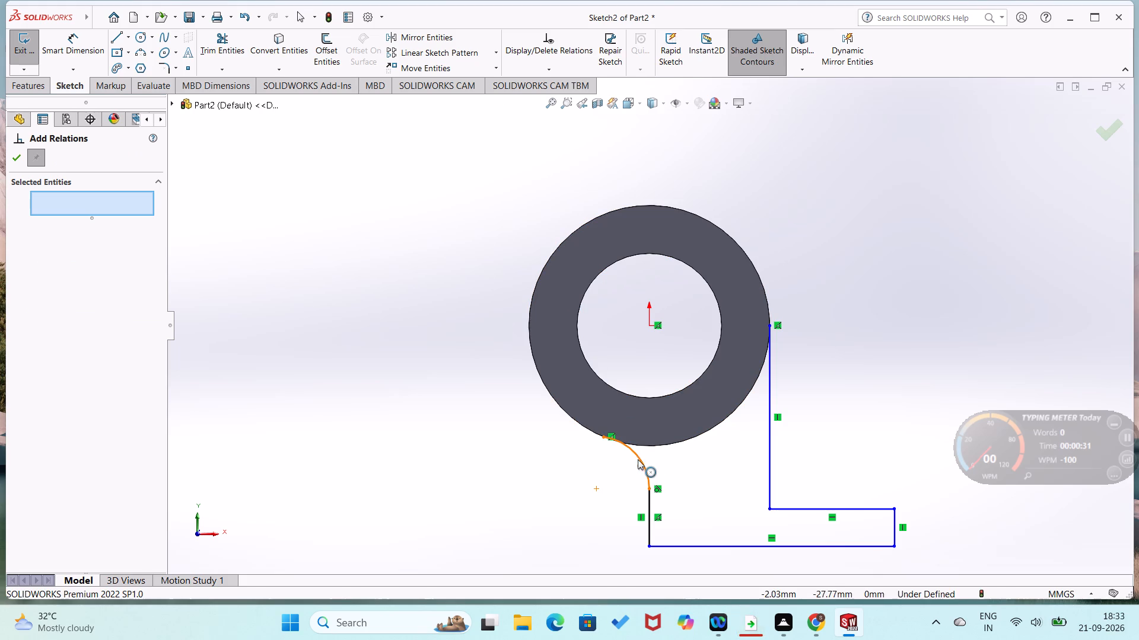
{"action": "left_click", "coordinate": [642, 460]}
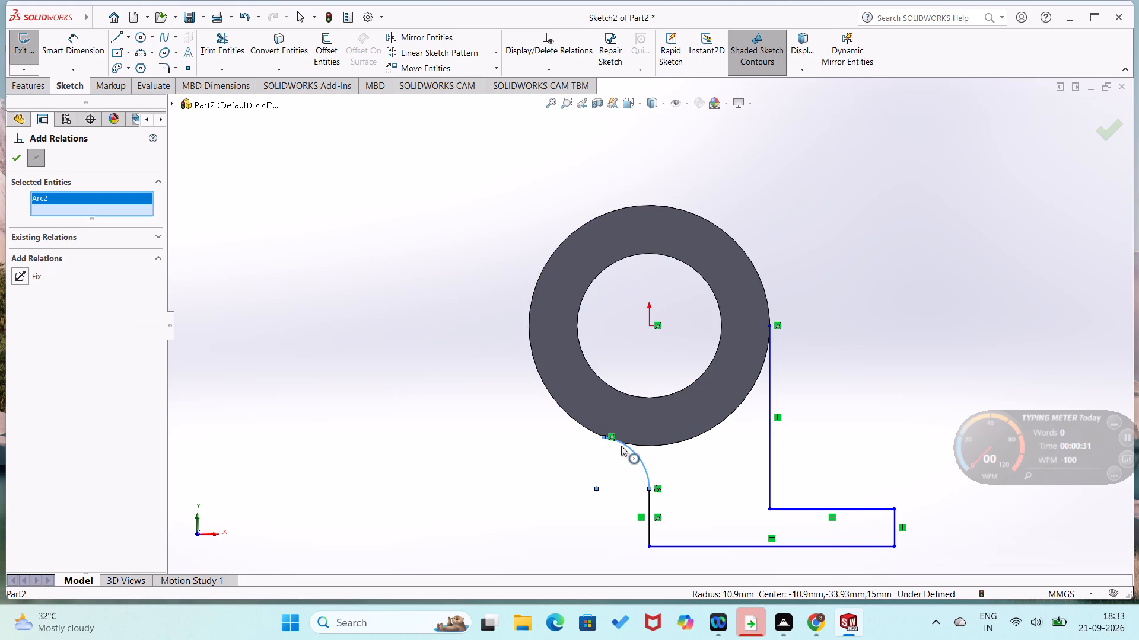
{"action": "left_click", "coordinate": [587, 428], "text": "ctrl"}
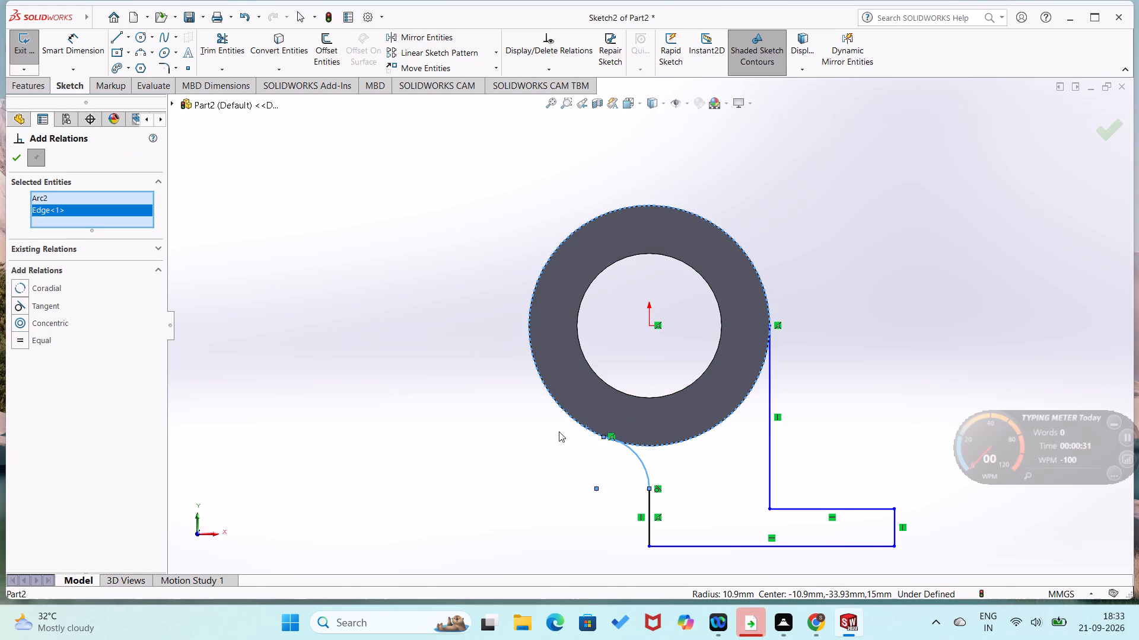
{"action": "left_click", "coordinate": [11, 303]}
{"action": "left_click", "coordinate": [220, 323]}
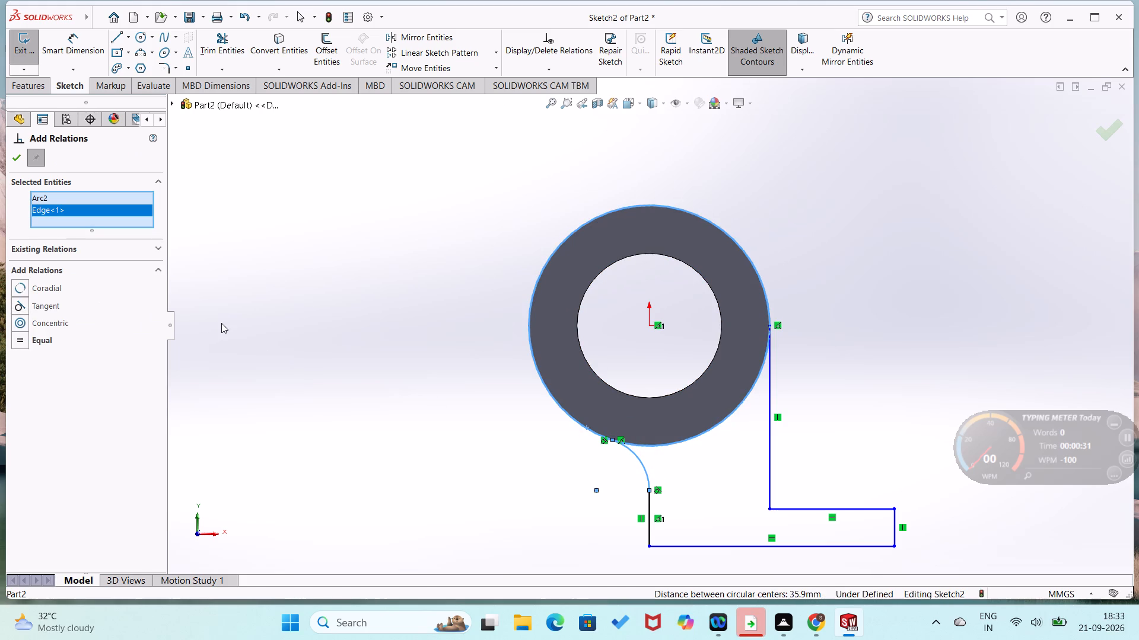
{"action": "left_click", "coordinate": [20, 151]}
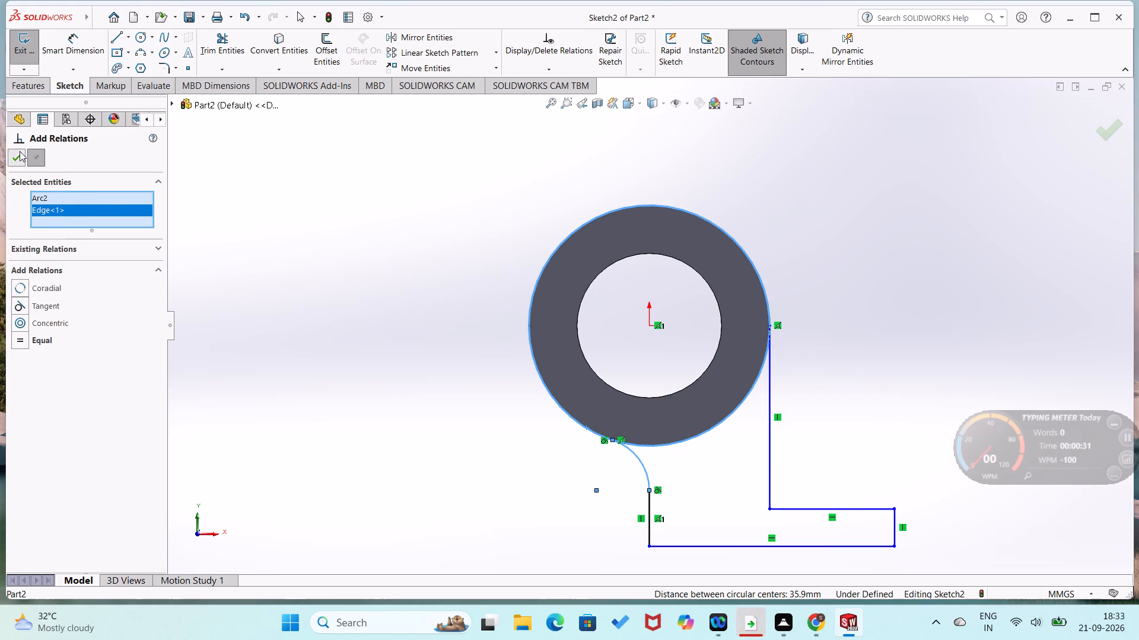
{"action": "left_click", "coordinate": [264, 333]}
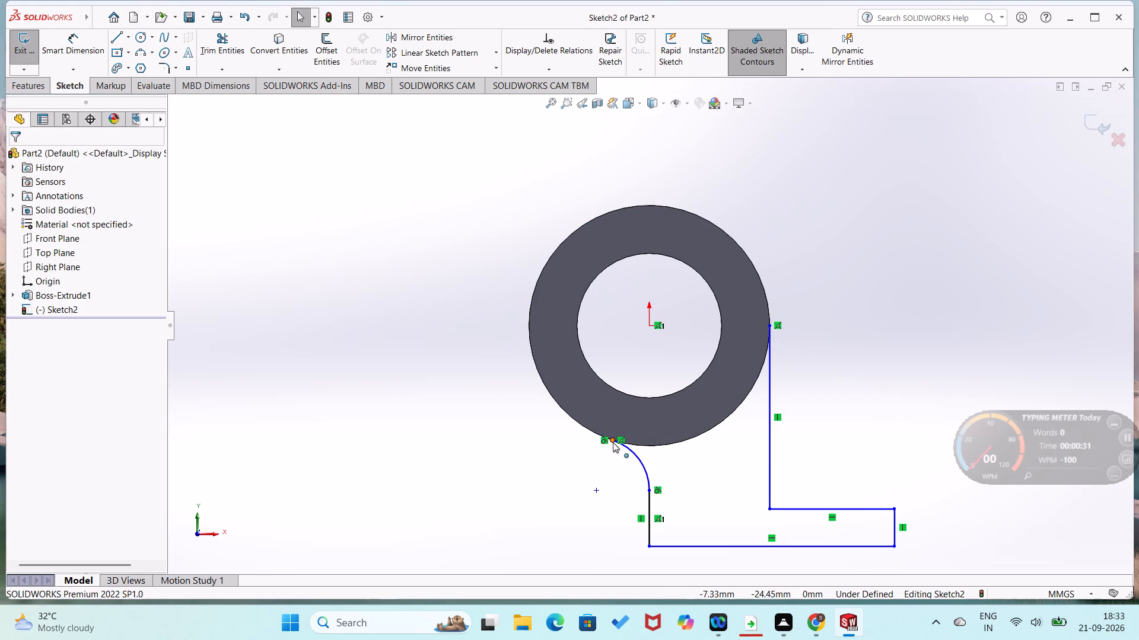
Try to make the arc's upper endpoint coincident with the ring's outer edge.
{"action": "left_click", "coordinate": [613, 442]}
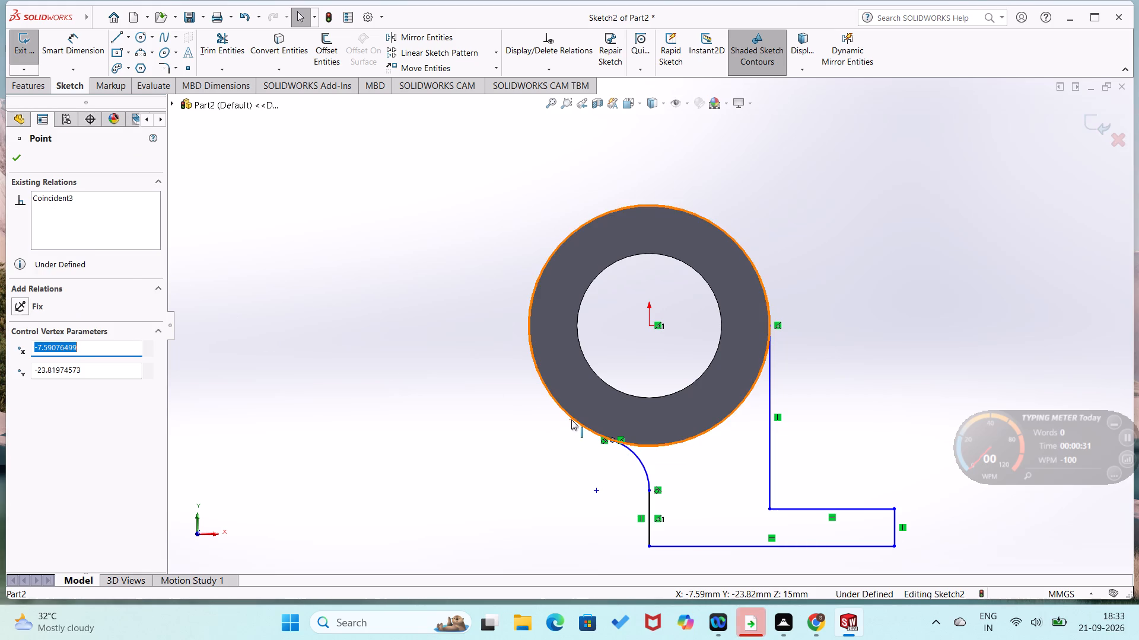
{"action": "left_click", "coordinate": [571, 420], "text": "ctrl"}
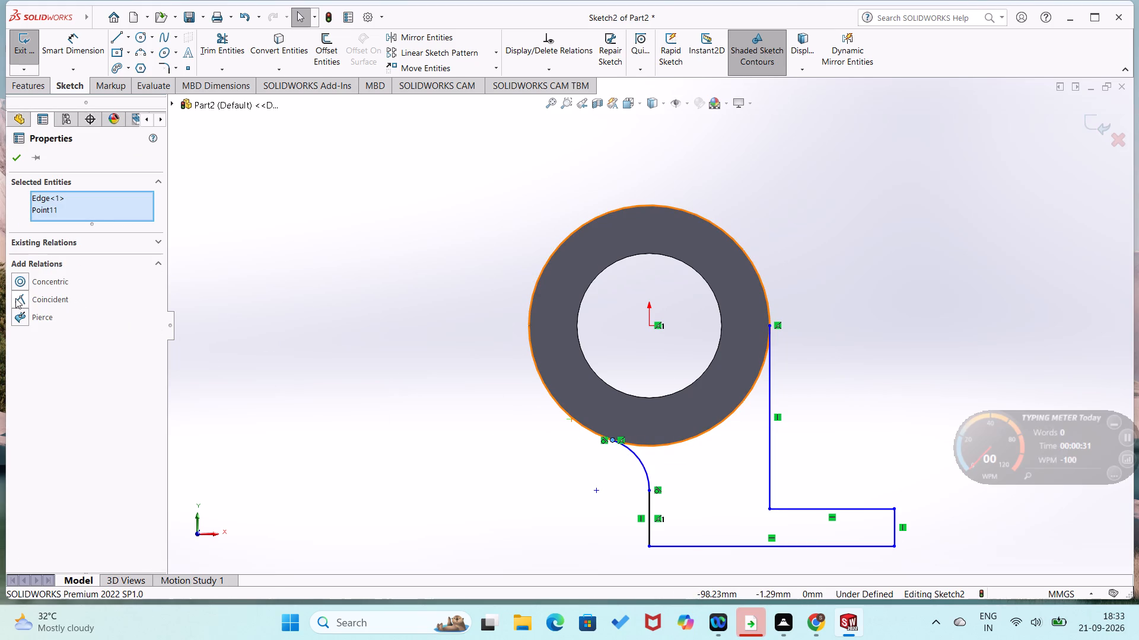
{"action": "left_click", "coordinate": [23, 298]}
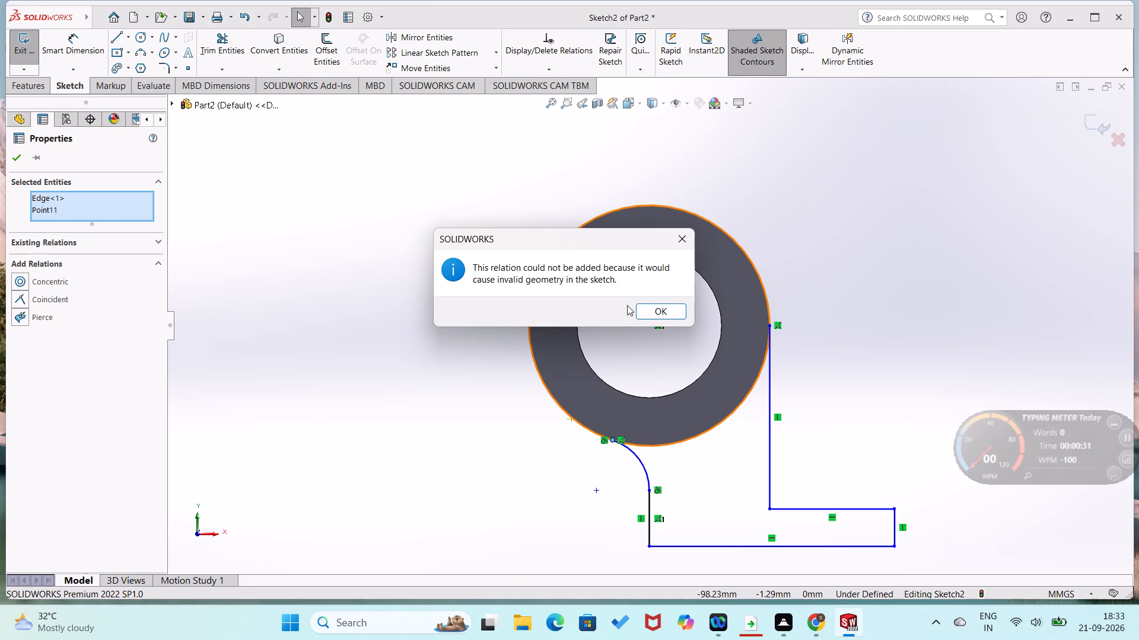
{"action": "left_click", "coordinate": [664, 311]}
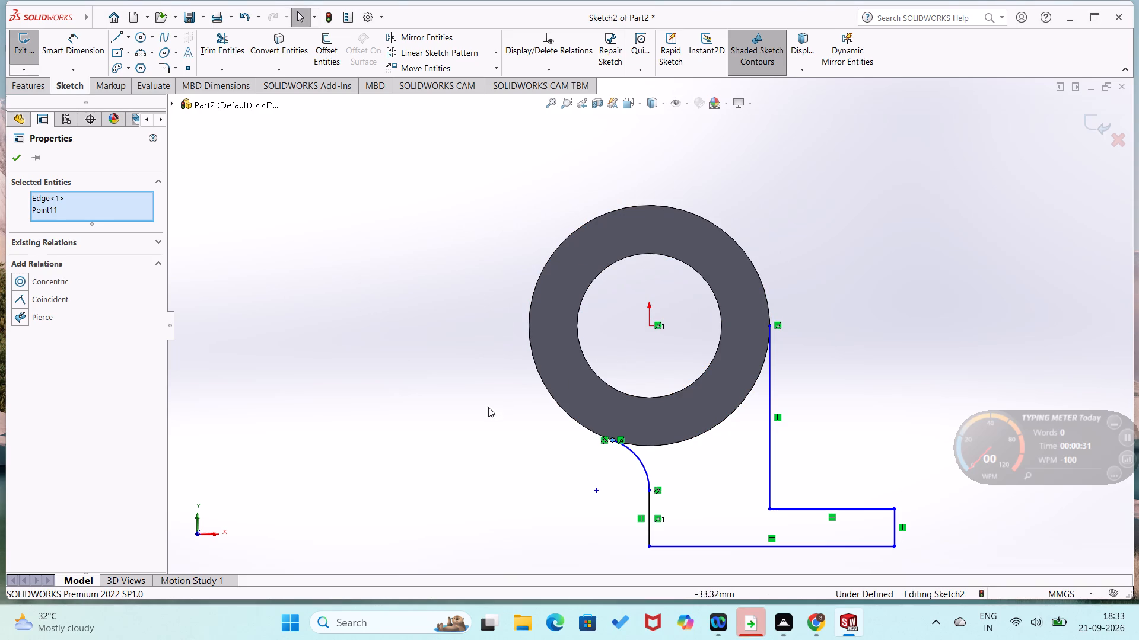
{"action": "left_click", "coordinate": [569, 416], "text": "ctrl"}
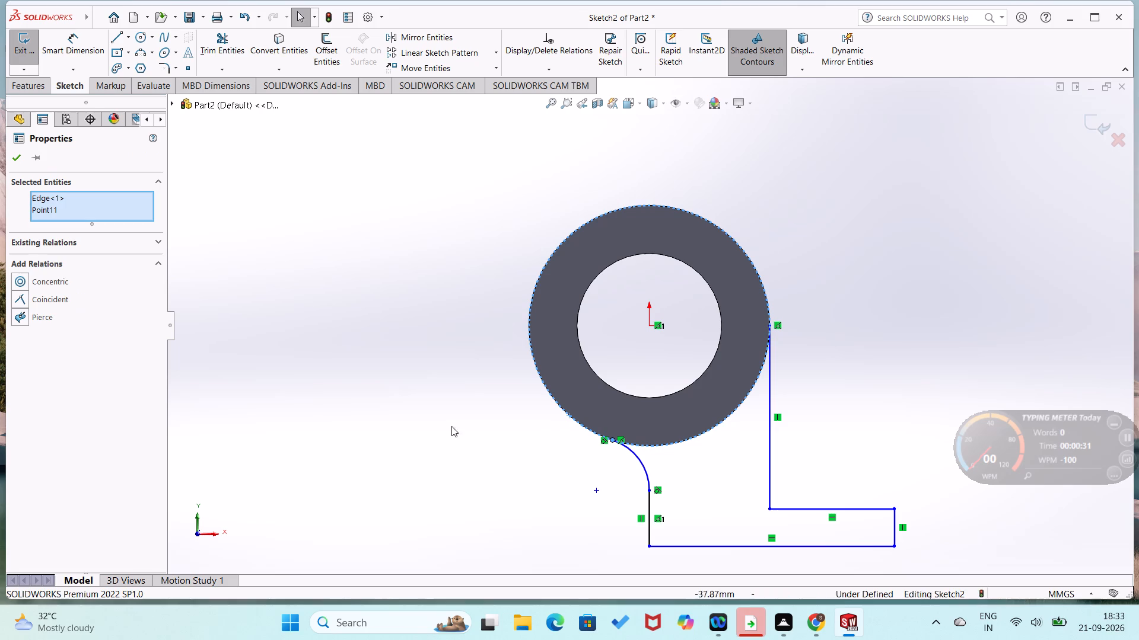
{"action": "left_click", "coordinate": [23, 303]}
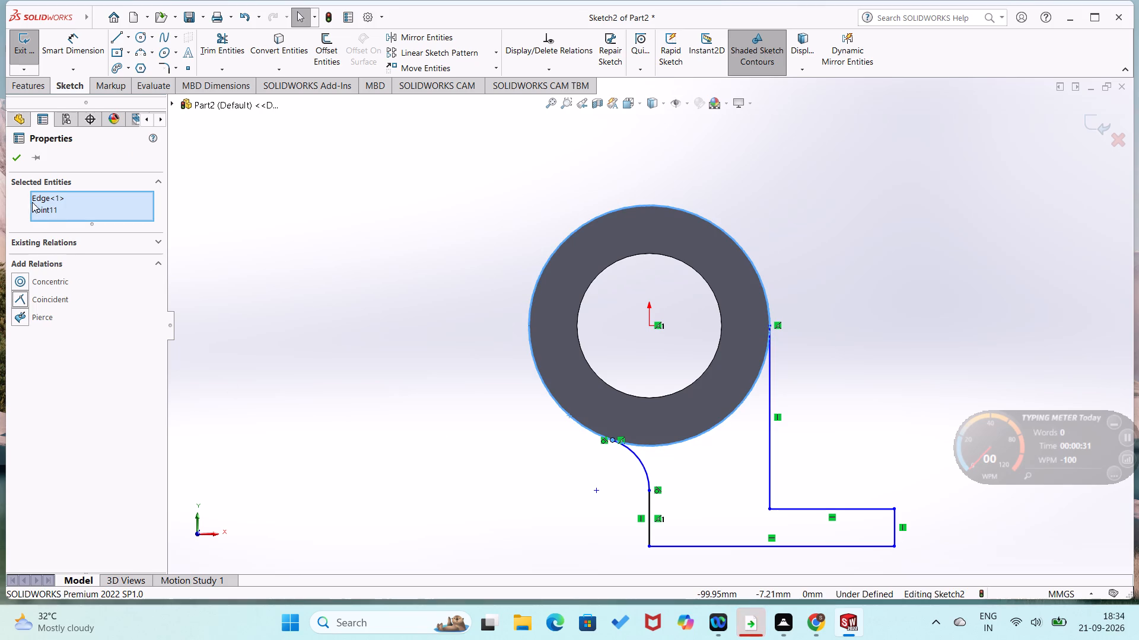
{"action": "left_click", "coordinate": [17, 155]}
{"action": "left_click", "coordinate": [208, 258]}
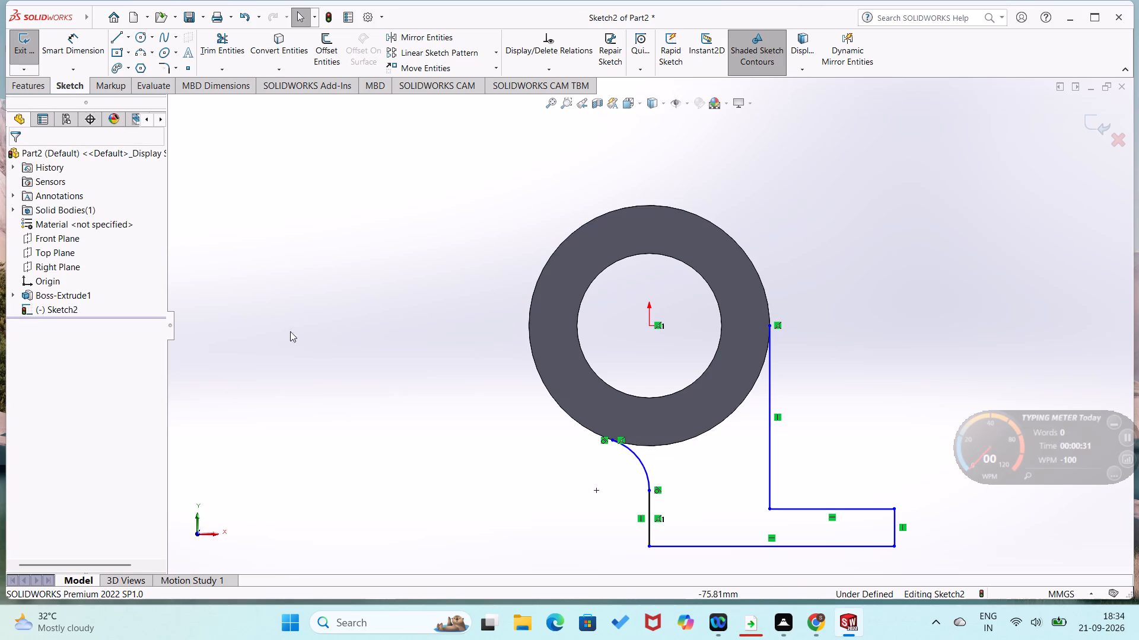
Dimension the tangent arc's radius at 12 mm.
{"action": "right_click_drag", "start_coordinate": [508, 500], "coordinate": [540, 359]}
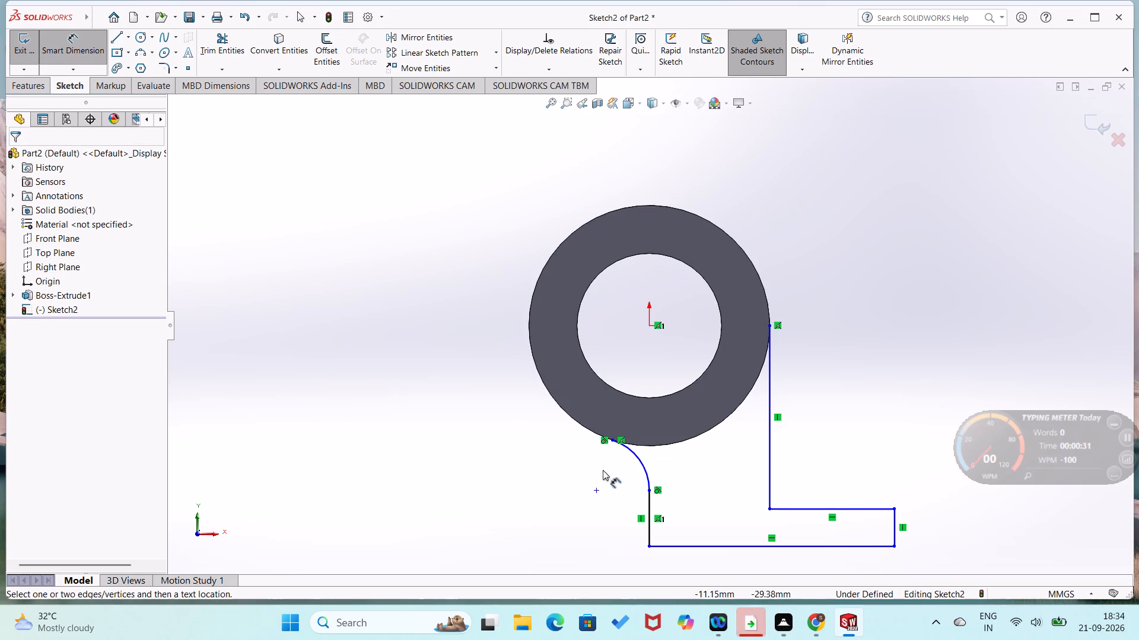
{"action": "left_click", "coordinate": [635, 456]}
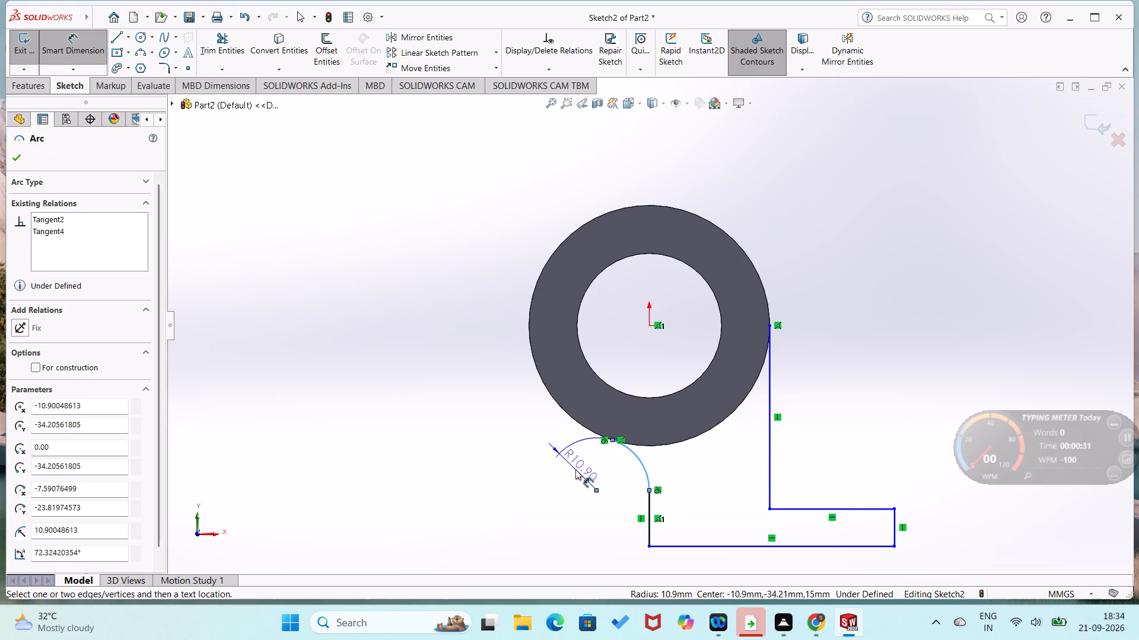
{"action": "left_click", "coordinate": [575, 469]}
{"action": "key", "text": "1"}
{"action": "key", "text": "2"}
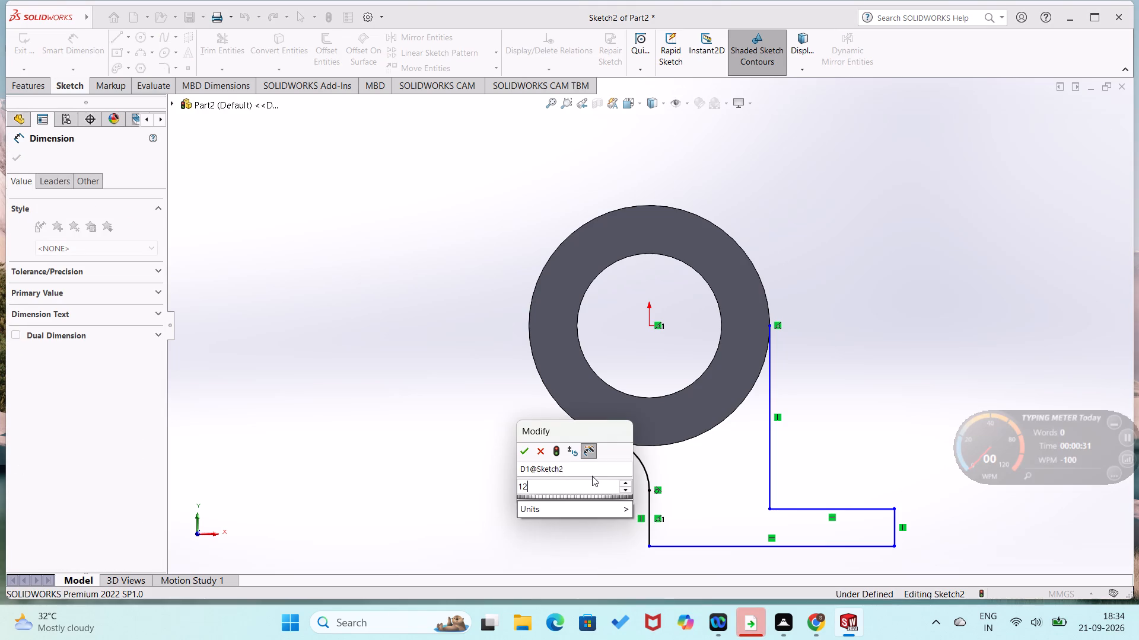
{"action": "key", "text": "Return"}
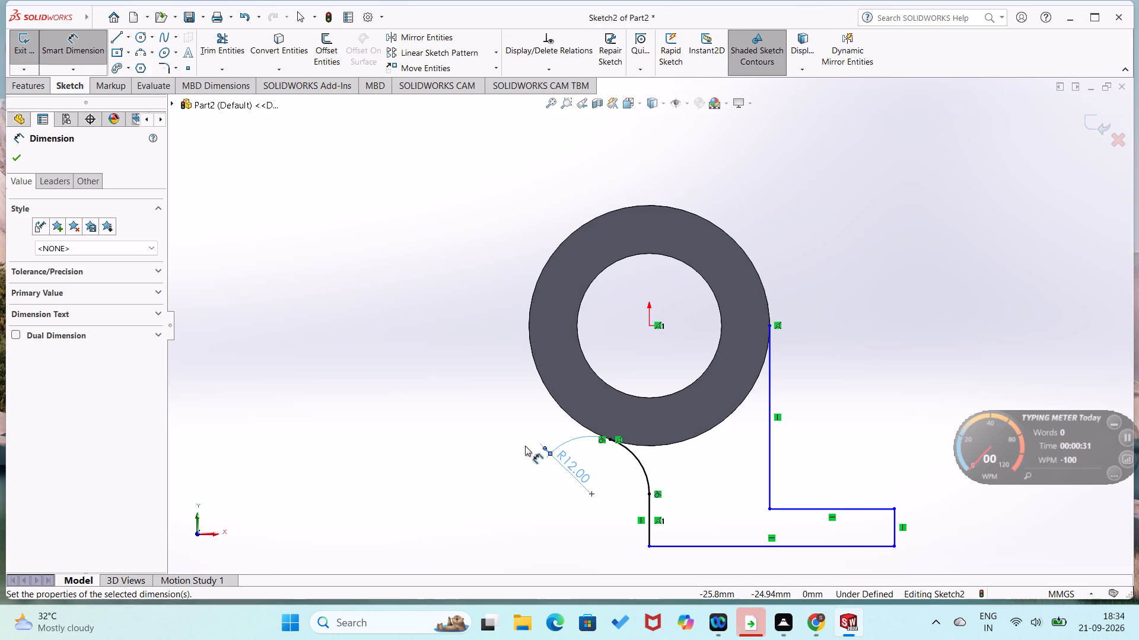
Dimension the horizontal distance between the short vertical line under the origin and the long vertical line at 25 mm.
{"action": "left_click", "coordinate": [648, 522]}
{"action": "left_click", "coordinate": [771, 498]}
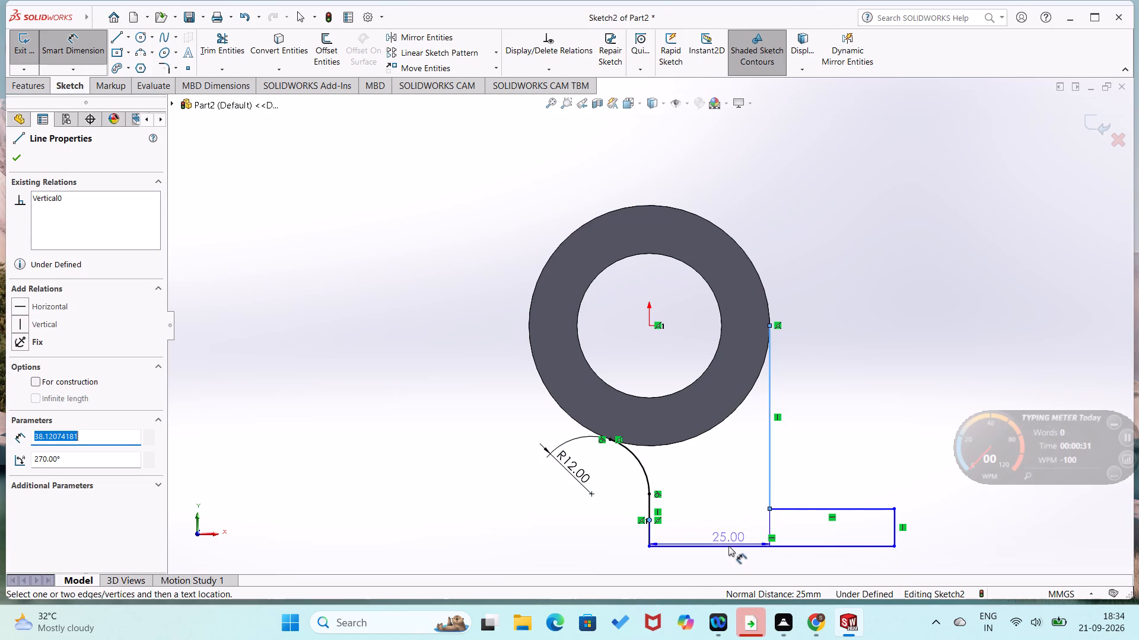
{"action": "scroll", "coordinate": [728, 548], "scroll_direction": "up", "scroll_amount": 1}
{"action": "left_click", "coordinate": [718, 563]}
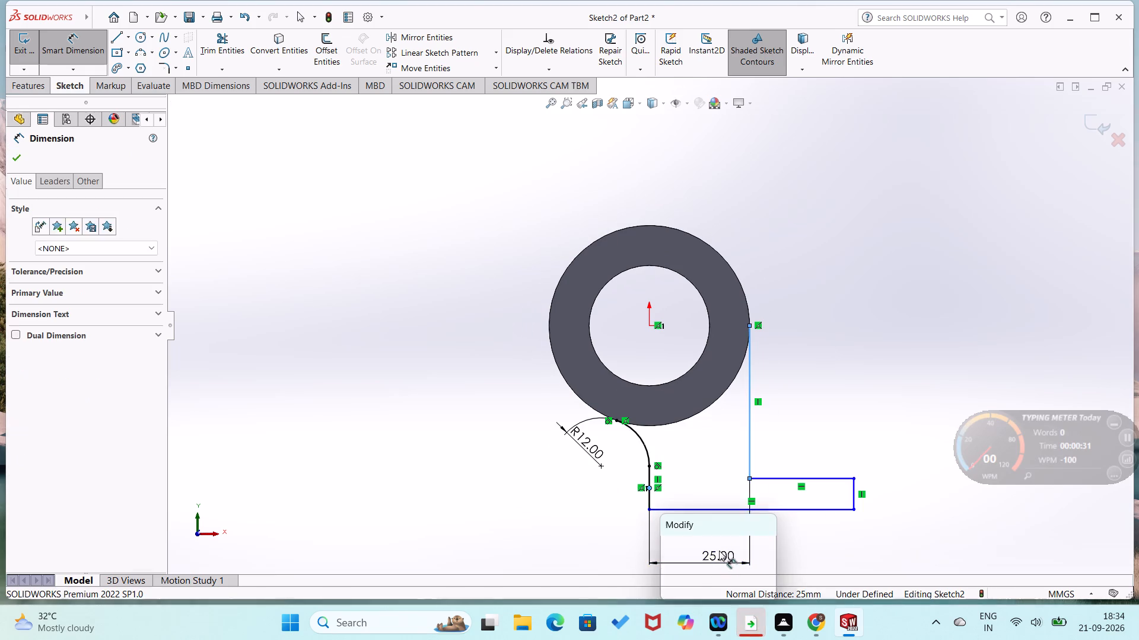
{"action": "left_click", "coordinate": [667, 547]}
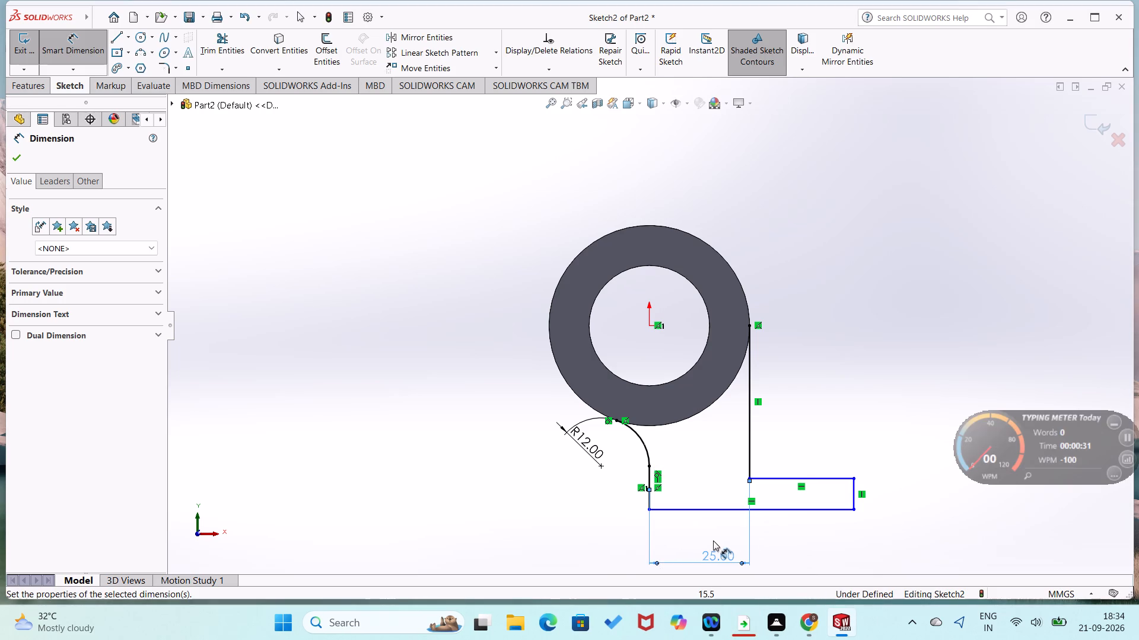
Dimension the vertical line at the outer end of the base at 12 mm.
{"action": "left_click", "coordinate": [854, 490]}
{"action": "left_click", "coordinate": [883, 493]}
{"action": "type", "text": "12"}
{"action": "key", "text": "Return"}
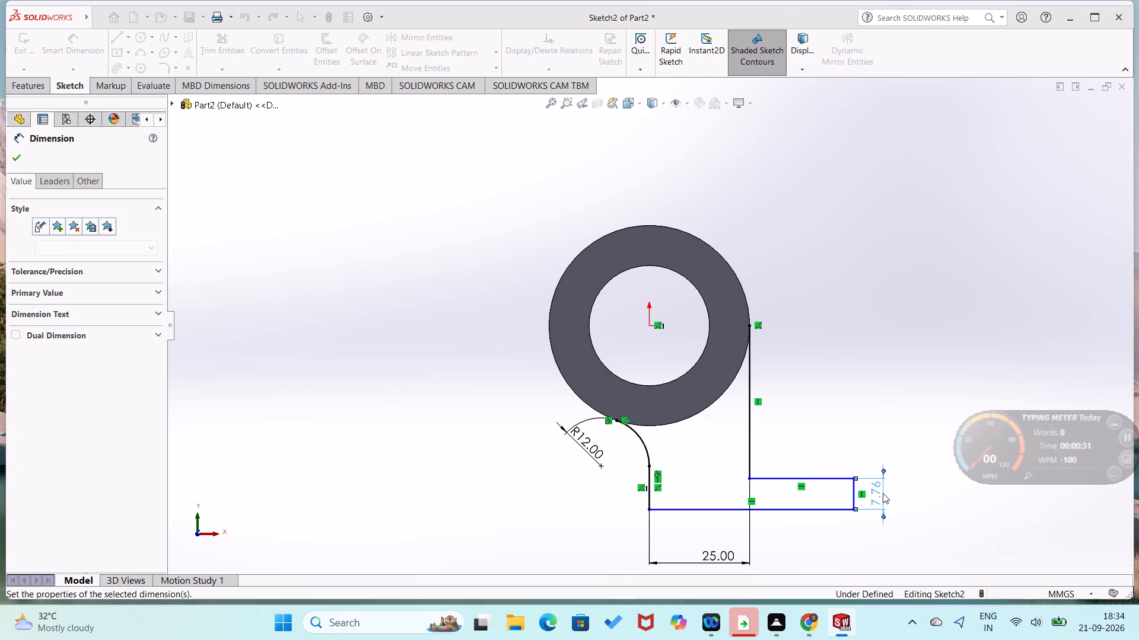
{"action": "left_click", "coordinate": [858, 403]}
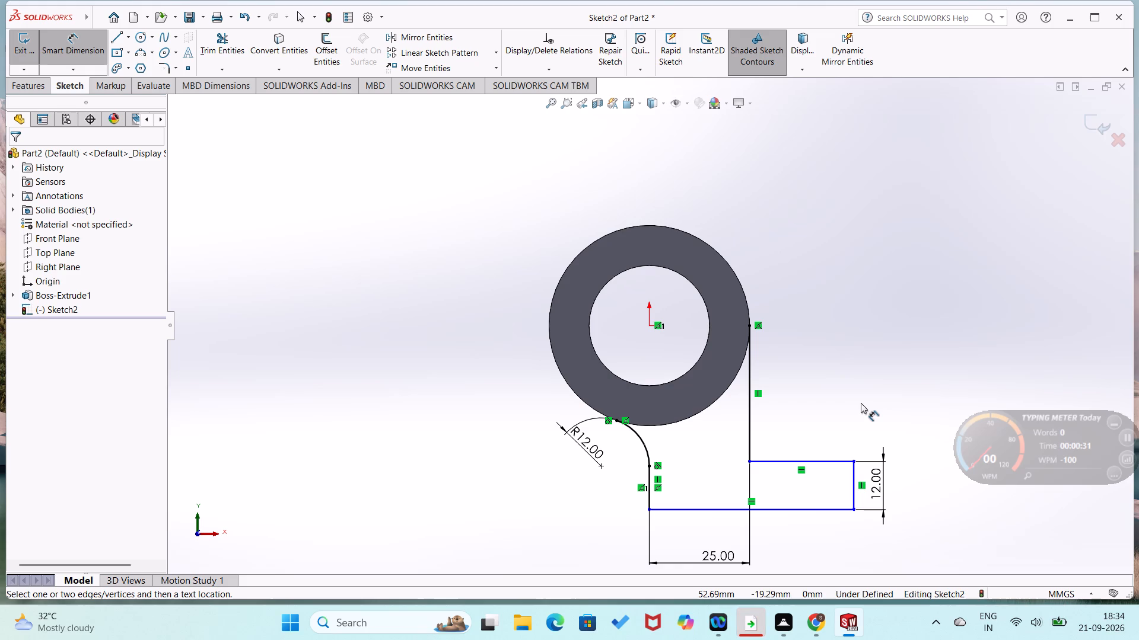
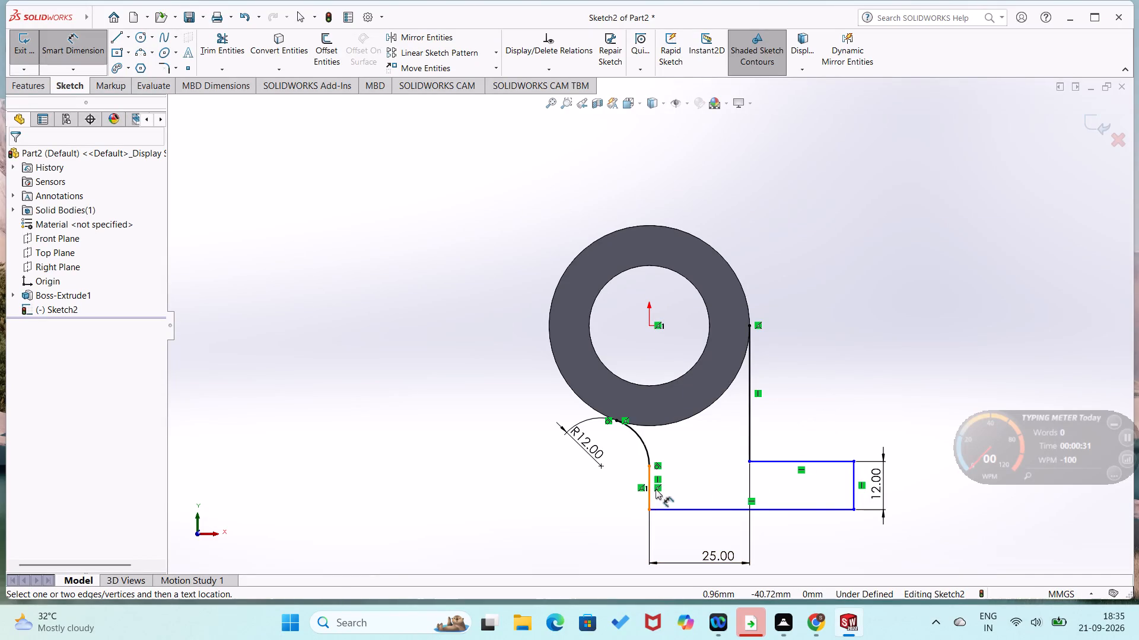
Dimension the vertical distance from the origin to the base's lower outer corner at 60 mm.
{"action": "left_click", "coordinate": [647, 324]}
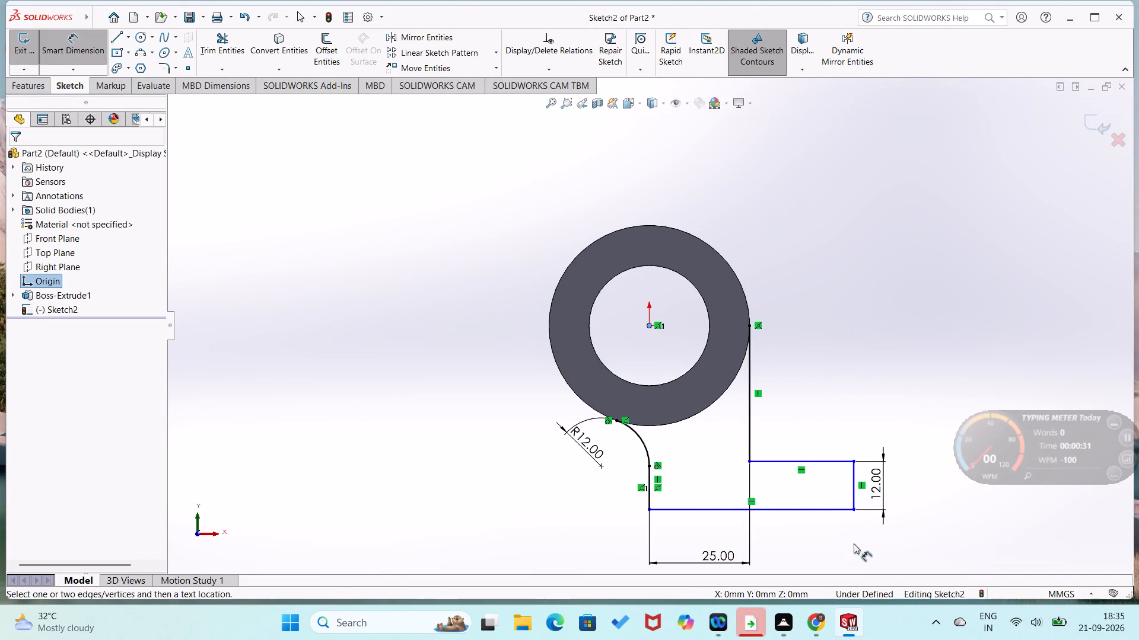
{"action": "left_click", "coordinate": [854, 511]}
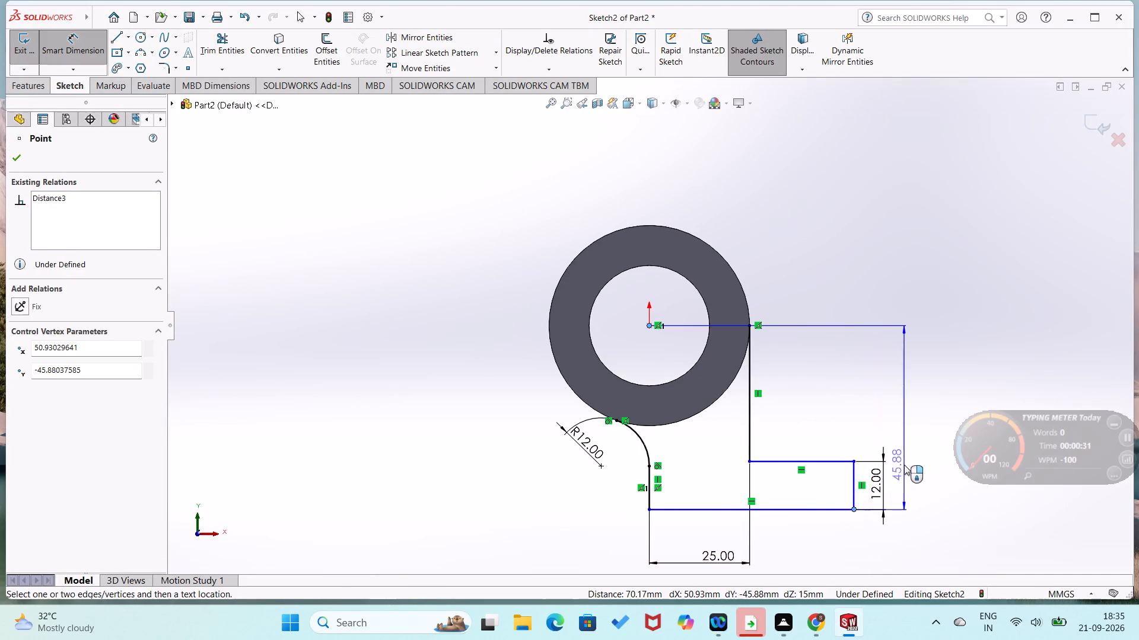
{"action": "left_click", "coordinate": [904, 465]}
{"action": "type", "text": "60"}
{"action": "key", "text": "Return"}
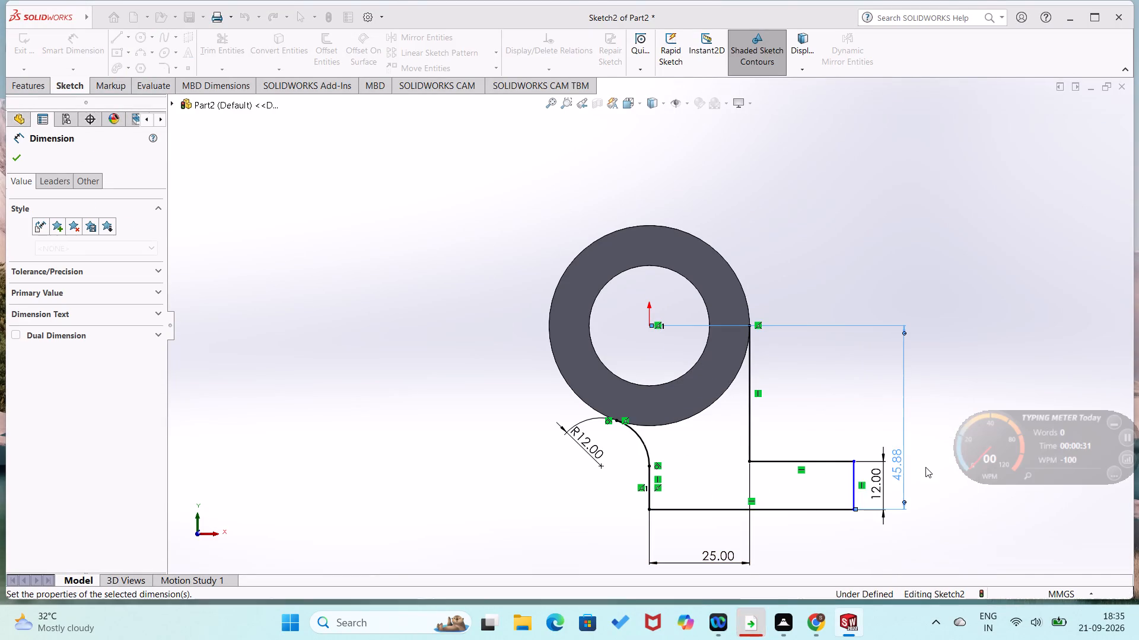
{"action": "scroll", "coordinate": [870, 451], "scroll_direction": "up", "scroll_amount": 1}
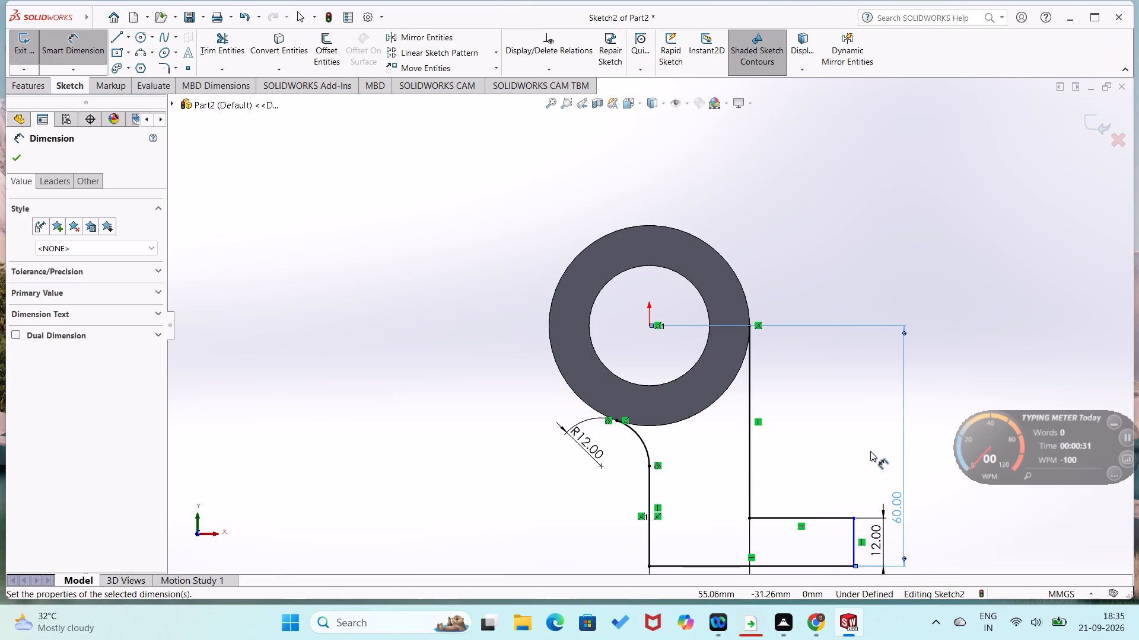
{"action": "left_click", "coordinate": [828, 428]}
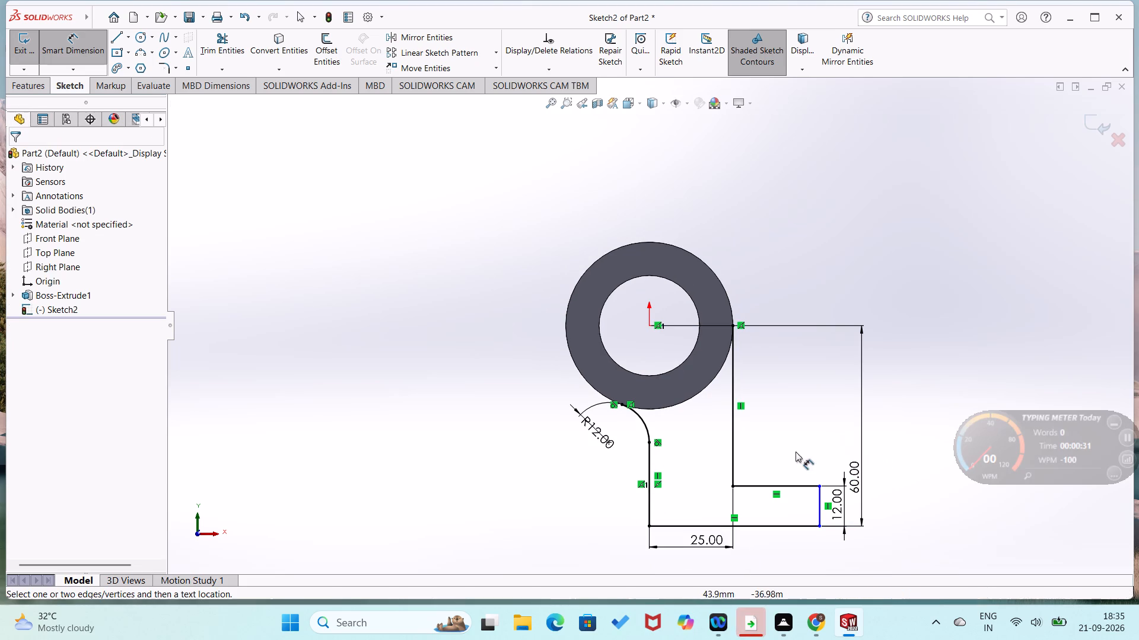
Dimension the base's upper horizontal line at 26 mm.
{"action": "left_click", "coordinate": [800, 484]}
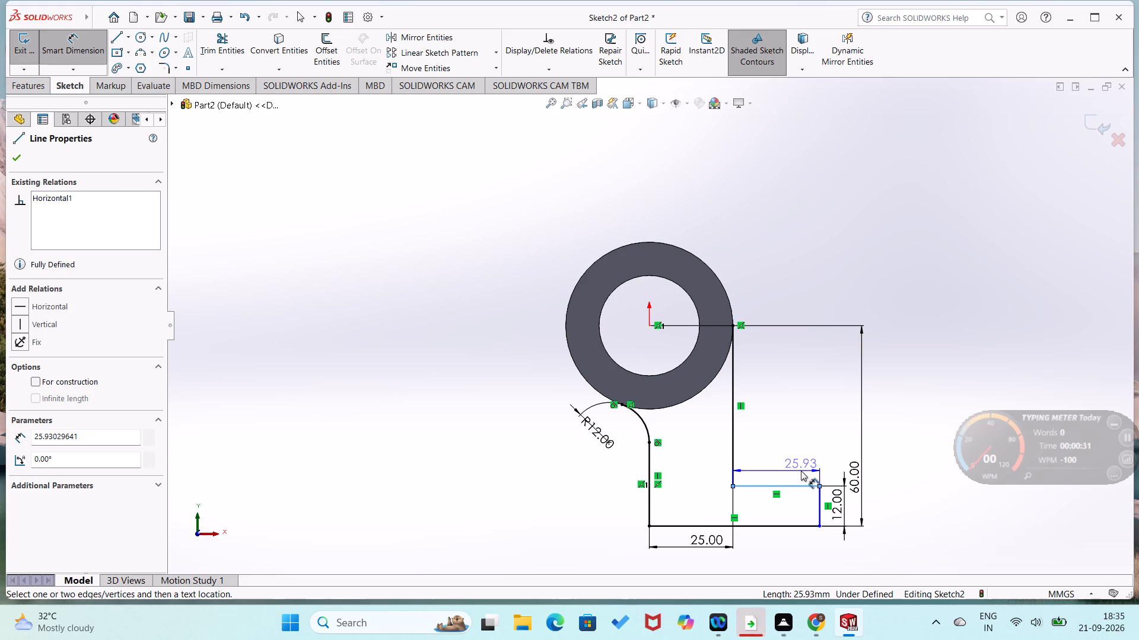
{"action": "left_click", "coordinate": [801, 471]}
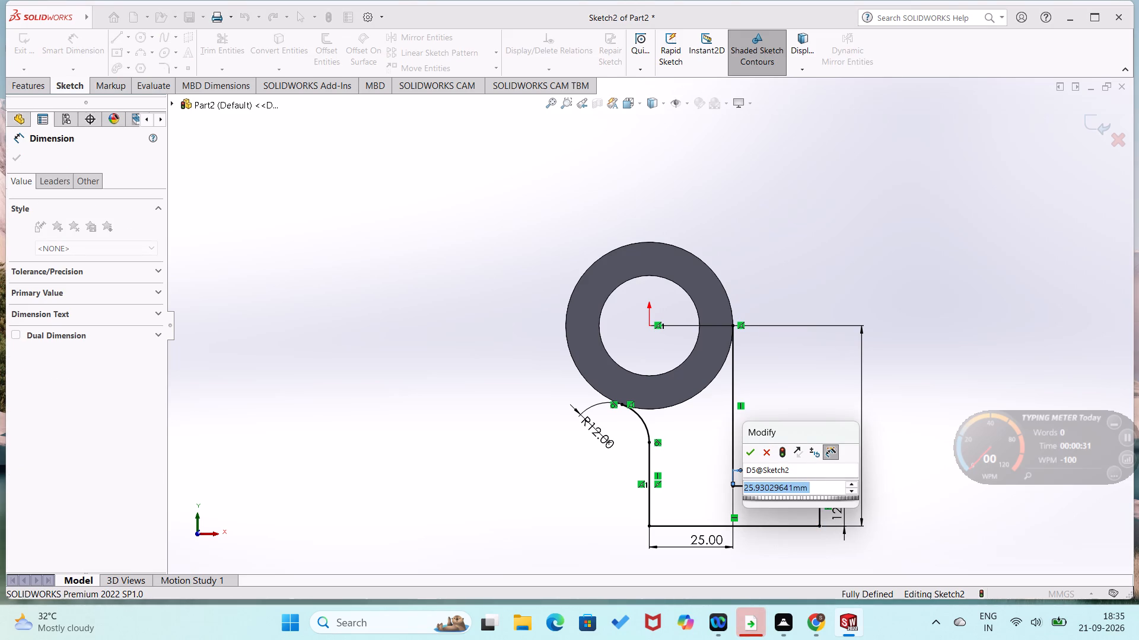
{"action": "type", "text": "26"}
{"action": "key", "text": "Return"}
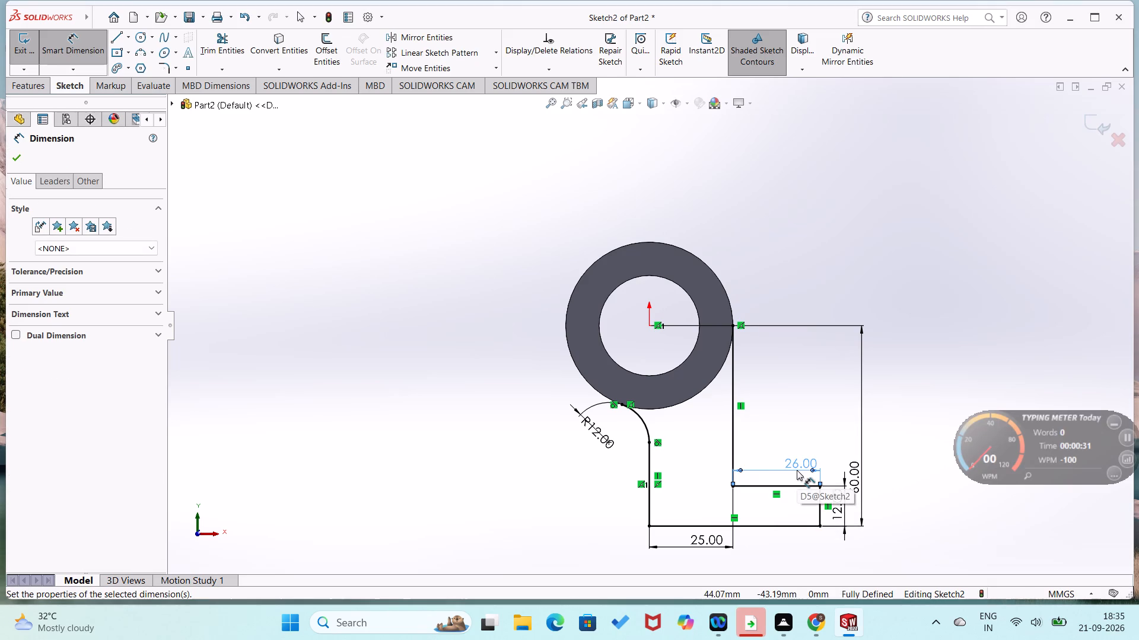
{"action": "left_click", "coordinate": [830, 428]}
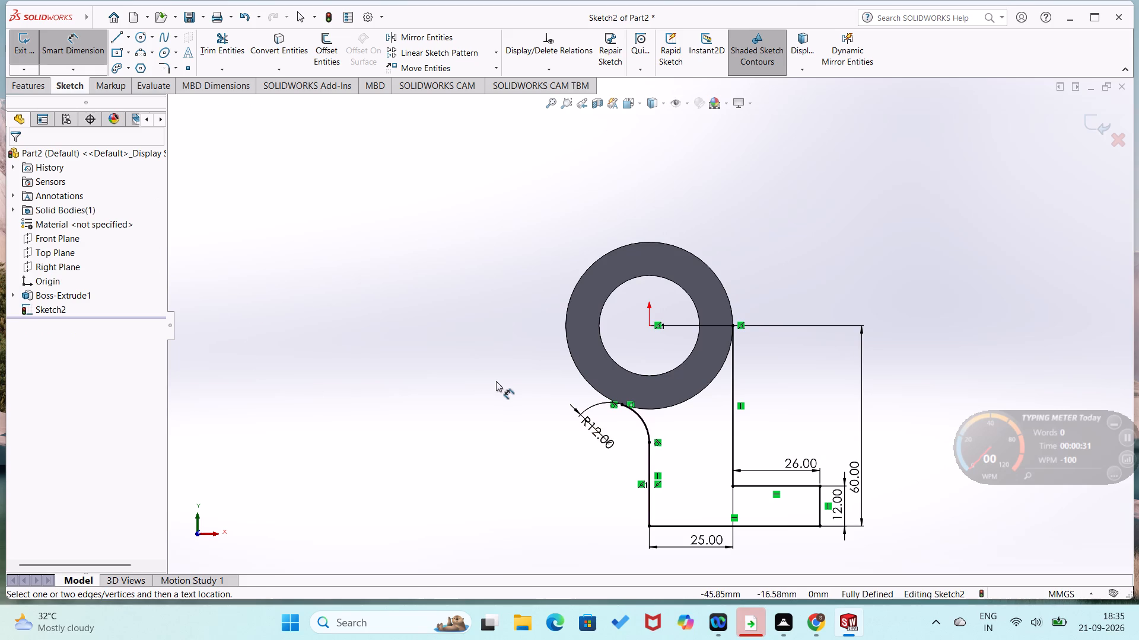
Examine closely where the tangent arc's upper endpoint meets the ring's outer edge.
{"action": "scroll", "coordinate": [584, 405], "scroll_direction": "down", "scroll_amount": 8}
{"action": "scroll", "coordinate": [660, 401], "scroll_direction": "down", "scroll_amount": 5}
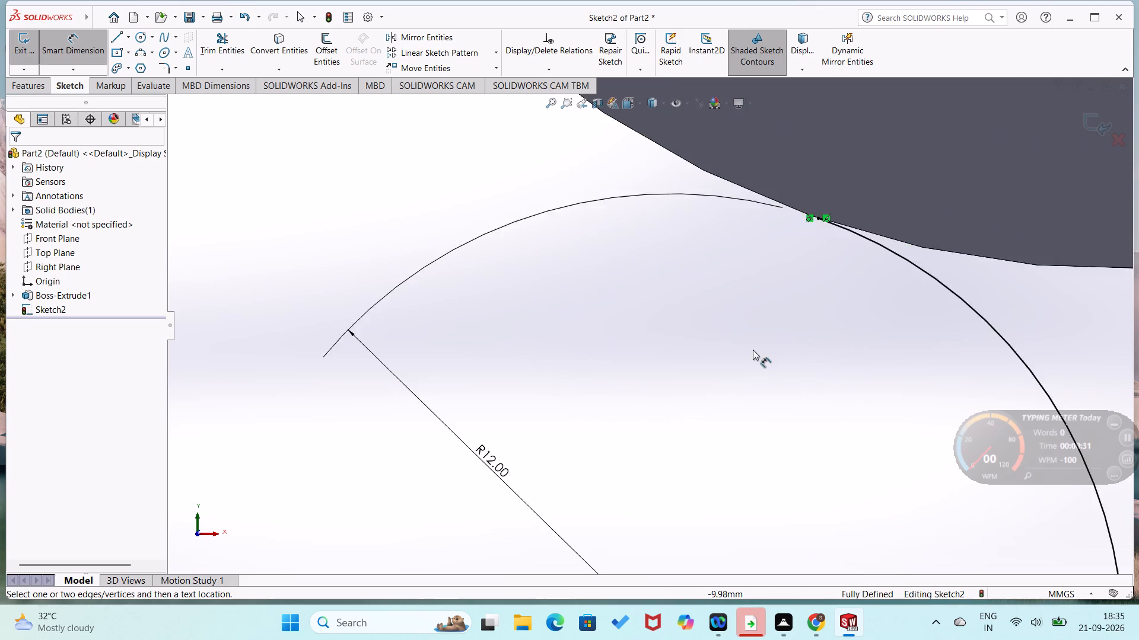
{"action": "scroll", "coordinate": [753, 350], "scroll_direction": "down", "scroll_amount": 3}
{"action": "scroll", "coordinate": [864, 209], "scroll_direction": "down", "scroll_amount": 1}
{"action": "middle_click_drag", "start_coordinate": [874, 165], "coordinate": [832, 238]}
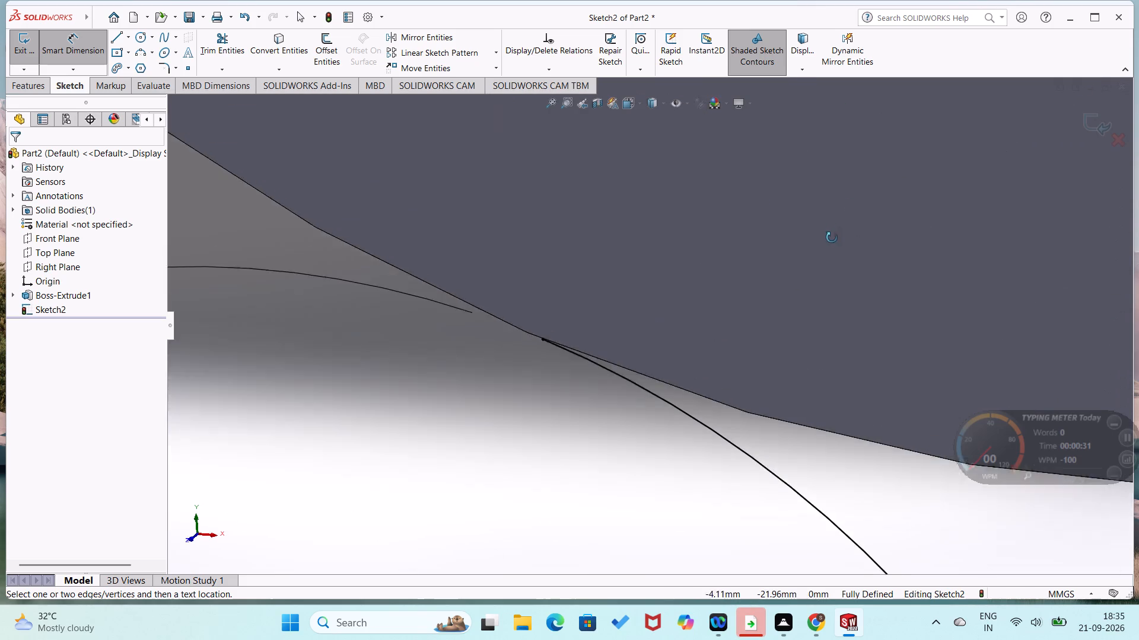
{"action": "middle_click_drag", "start_coordinate": [832, 238], "coordinate": [824, 249]}
{"action": "scroll", "coordinate": [656, 298], "scroll_direction": "down", "scroll_amount": 7}
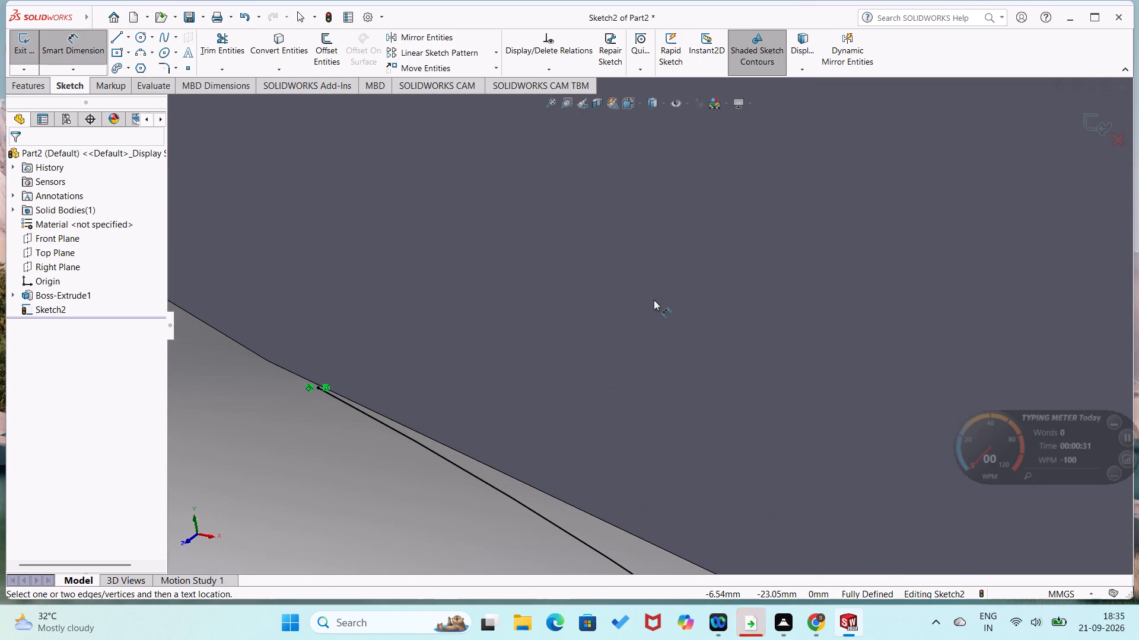
{"action": "scroll", "coordinate": [654, 300], "scroll_direction": "up", "scroll_amount": 2}
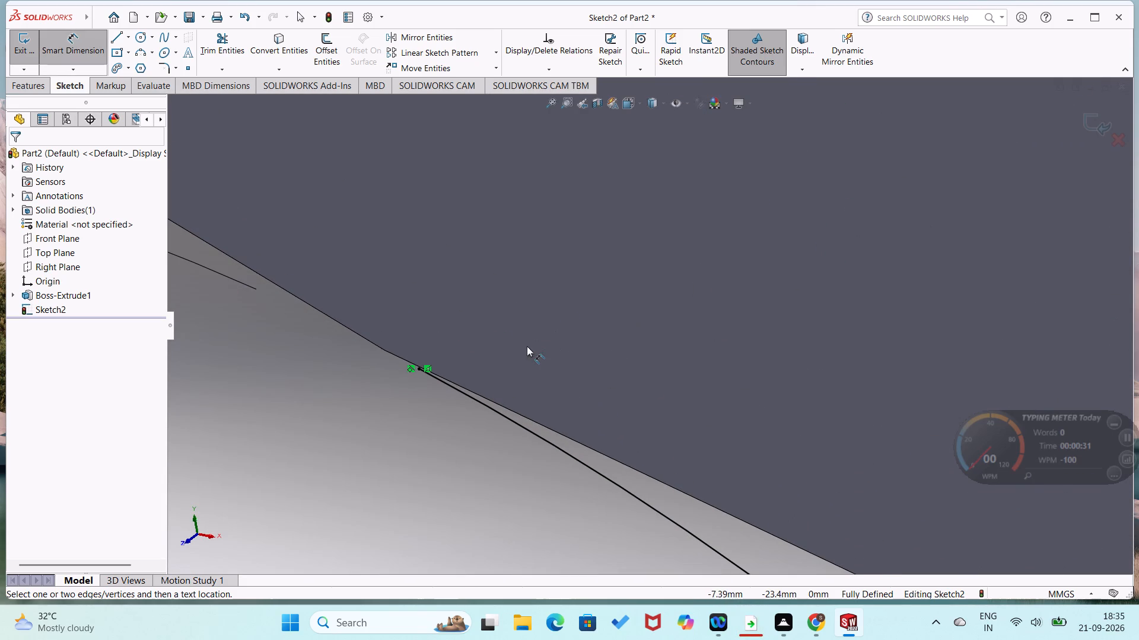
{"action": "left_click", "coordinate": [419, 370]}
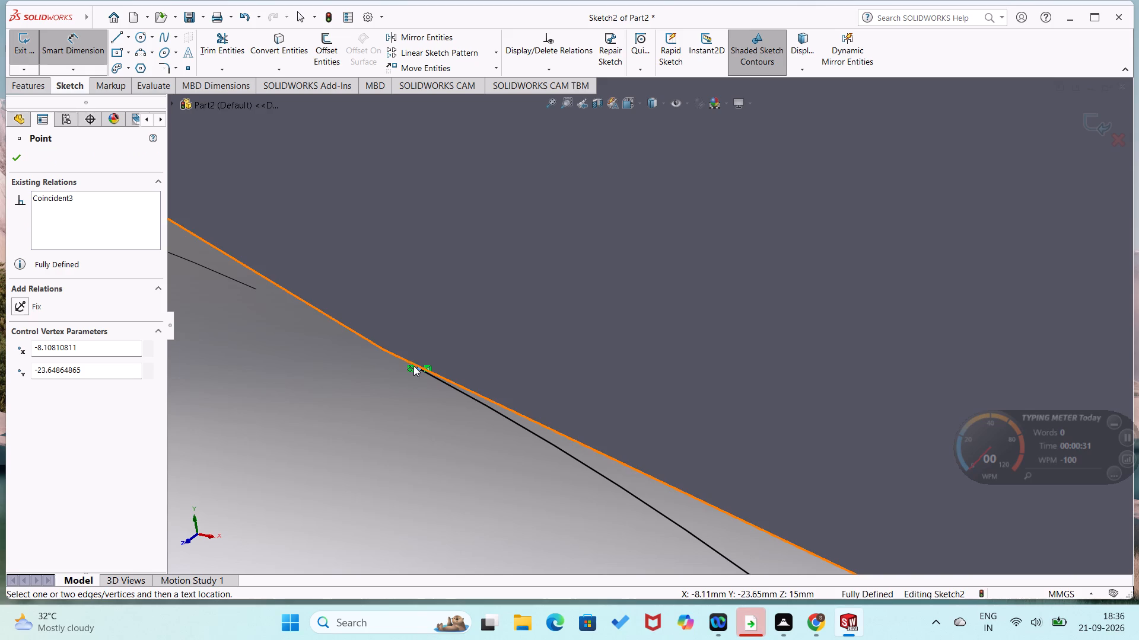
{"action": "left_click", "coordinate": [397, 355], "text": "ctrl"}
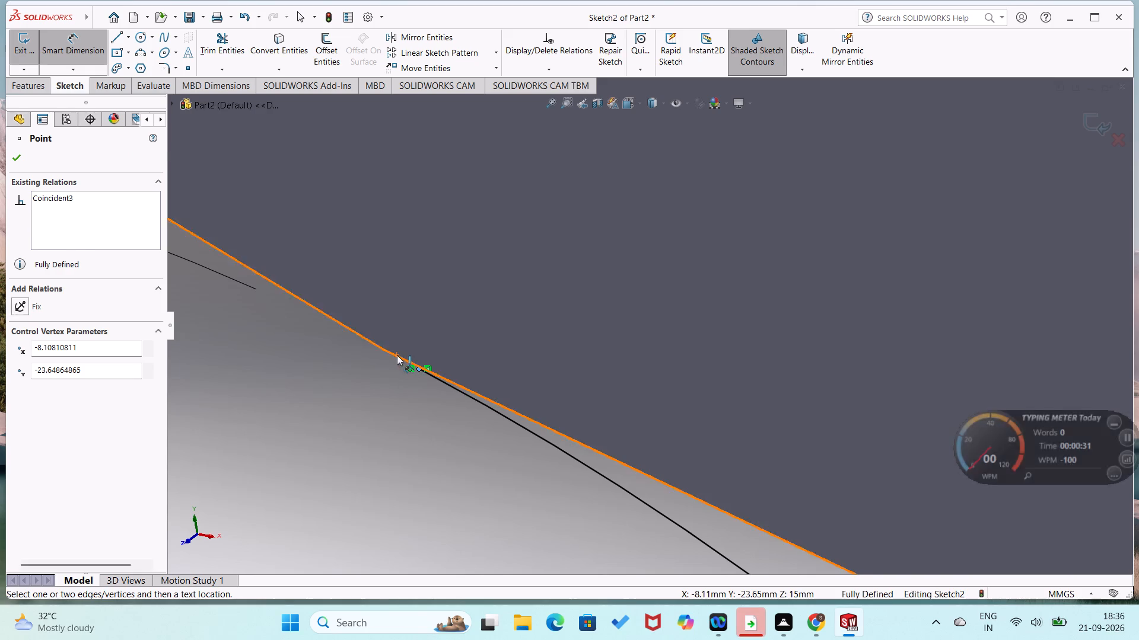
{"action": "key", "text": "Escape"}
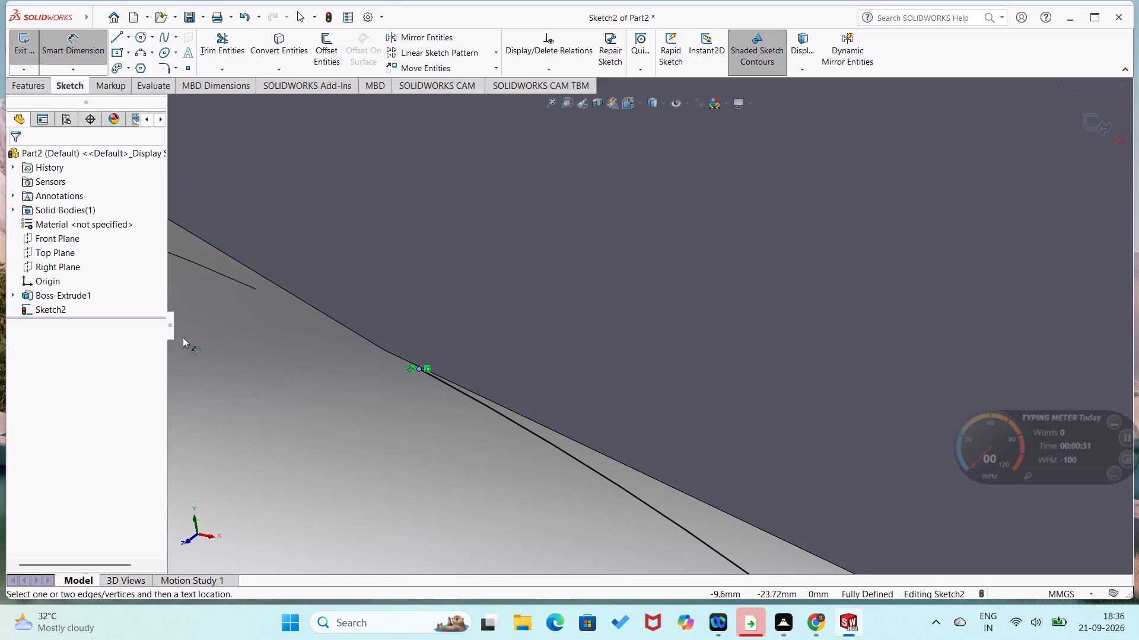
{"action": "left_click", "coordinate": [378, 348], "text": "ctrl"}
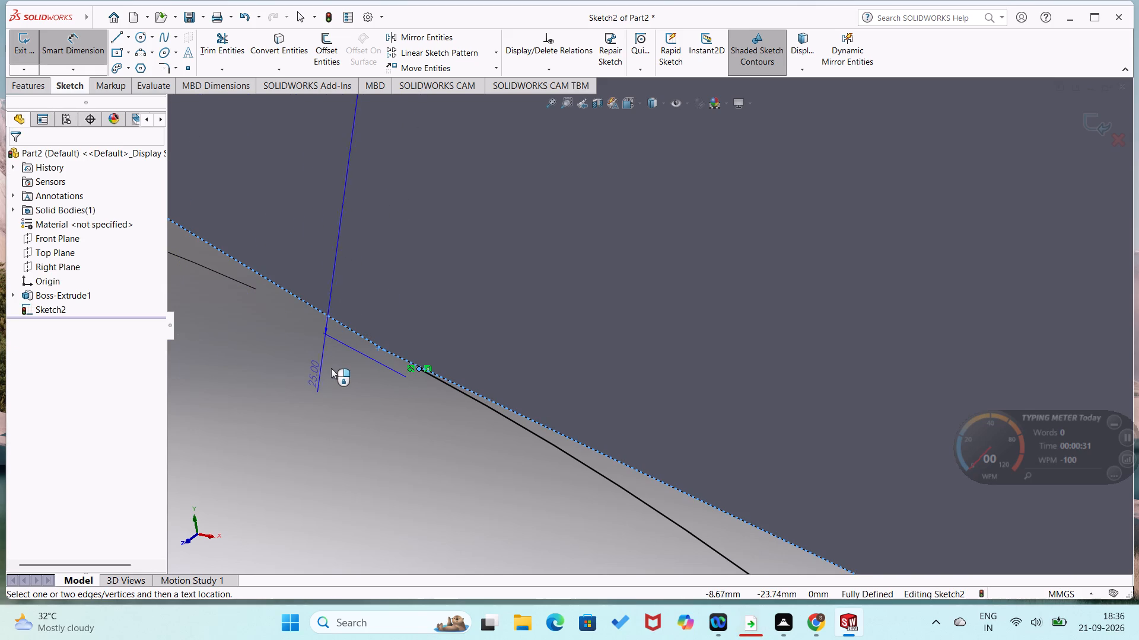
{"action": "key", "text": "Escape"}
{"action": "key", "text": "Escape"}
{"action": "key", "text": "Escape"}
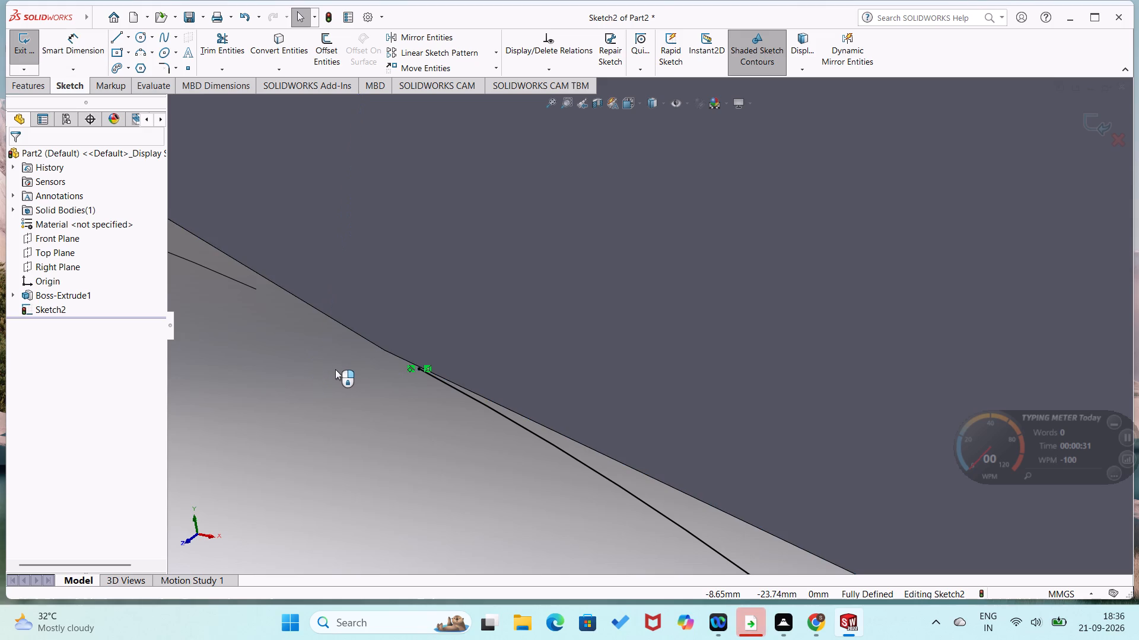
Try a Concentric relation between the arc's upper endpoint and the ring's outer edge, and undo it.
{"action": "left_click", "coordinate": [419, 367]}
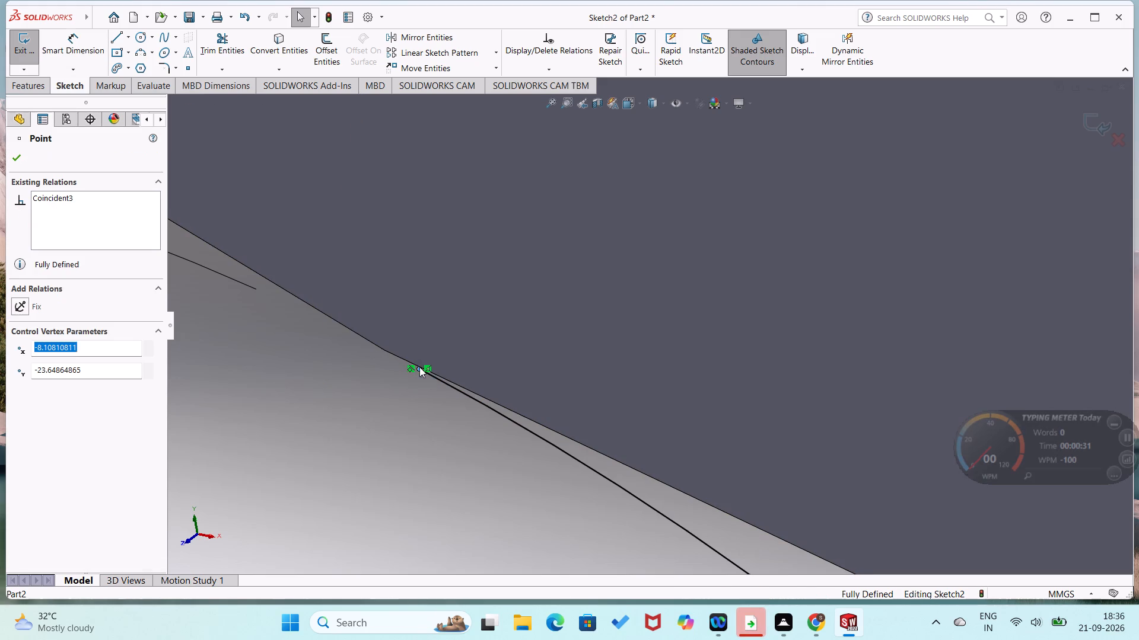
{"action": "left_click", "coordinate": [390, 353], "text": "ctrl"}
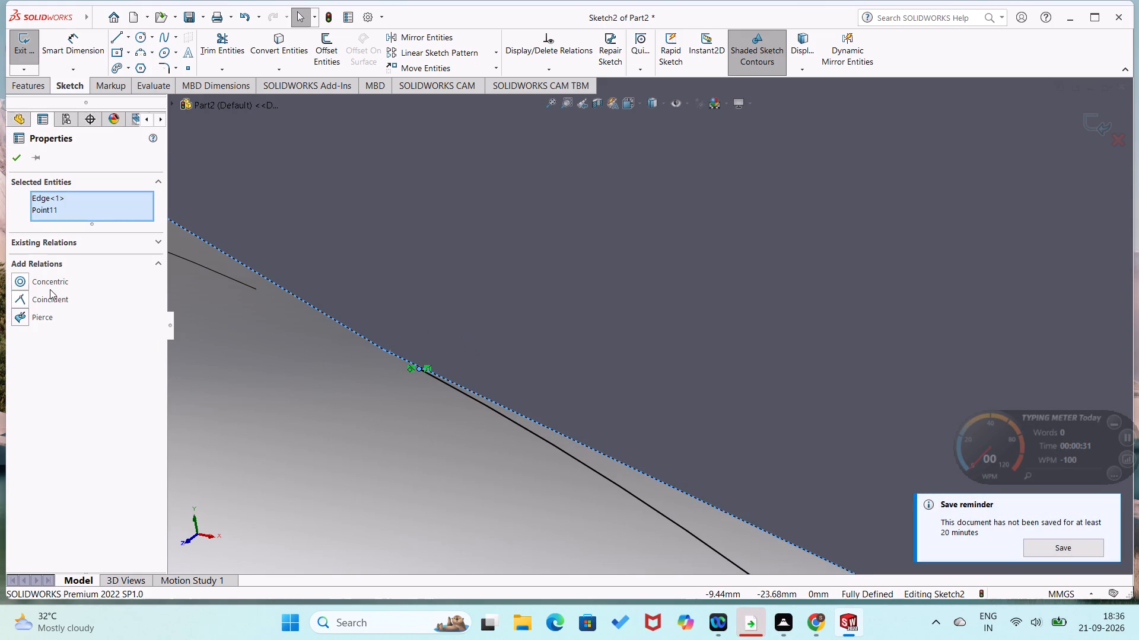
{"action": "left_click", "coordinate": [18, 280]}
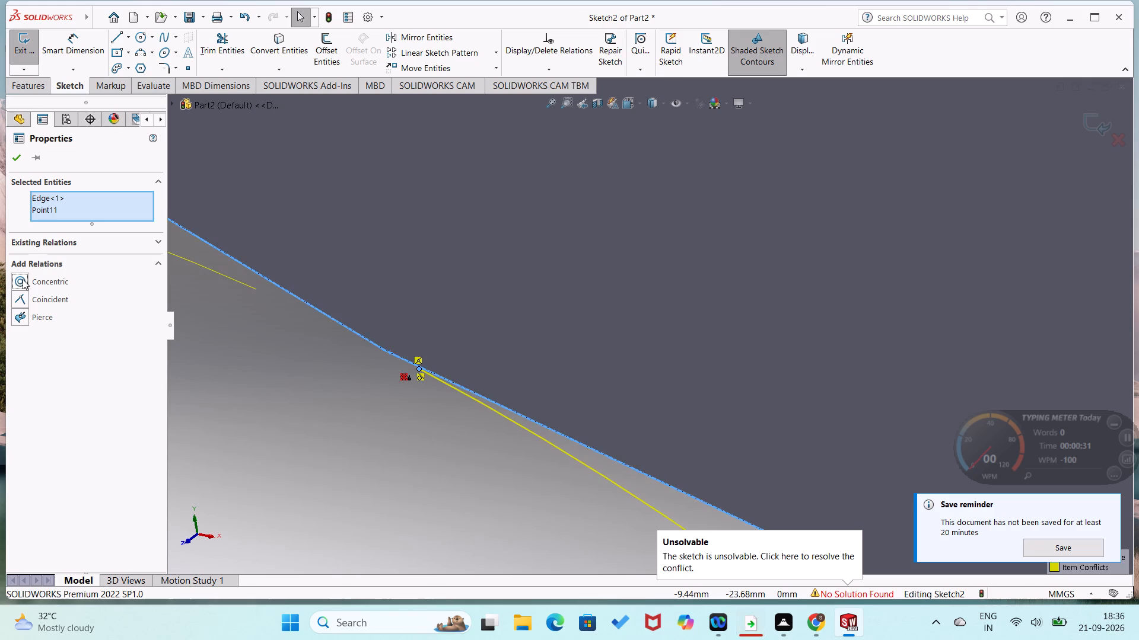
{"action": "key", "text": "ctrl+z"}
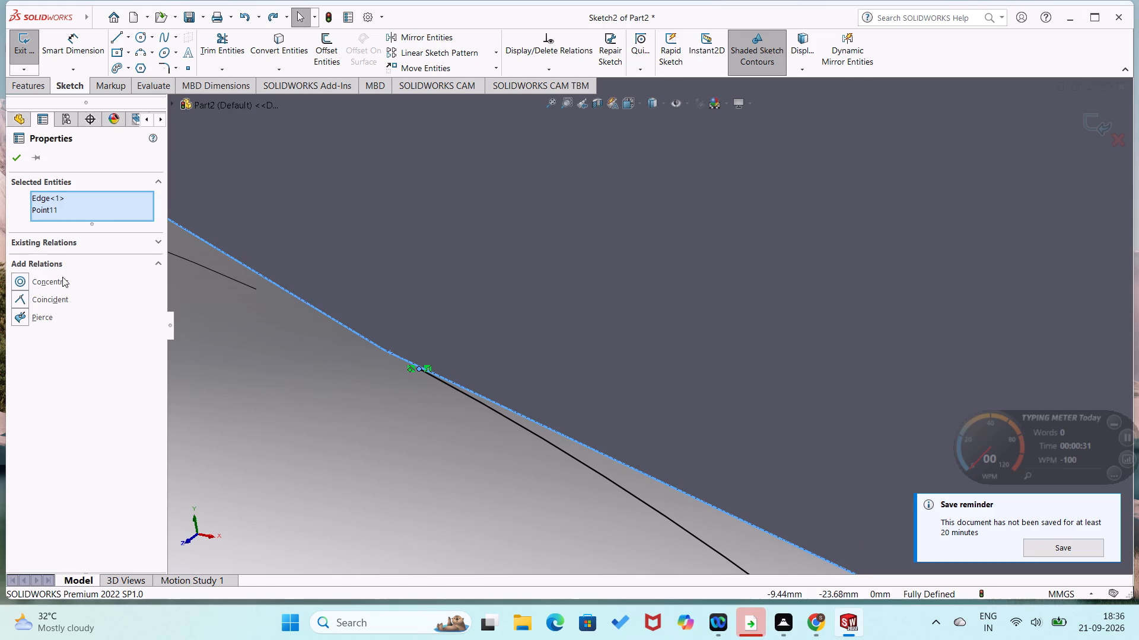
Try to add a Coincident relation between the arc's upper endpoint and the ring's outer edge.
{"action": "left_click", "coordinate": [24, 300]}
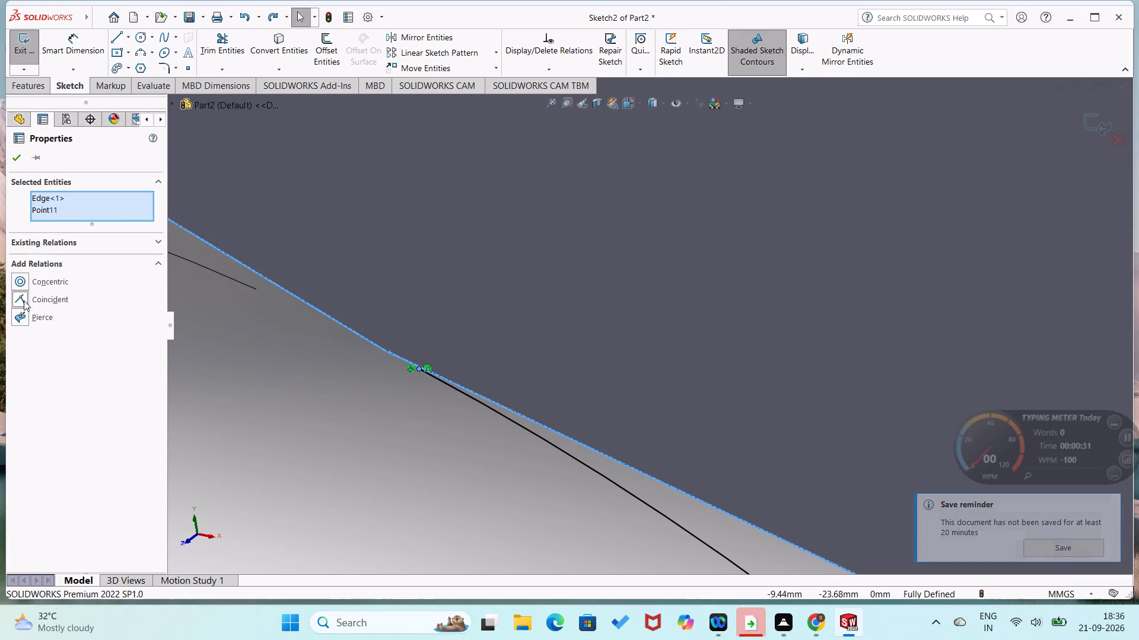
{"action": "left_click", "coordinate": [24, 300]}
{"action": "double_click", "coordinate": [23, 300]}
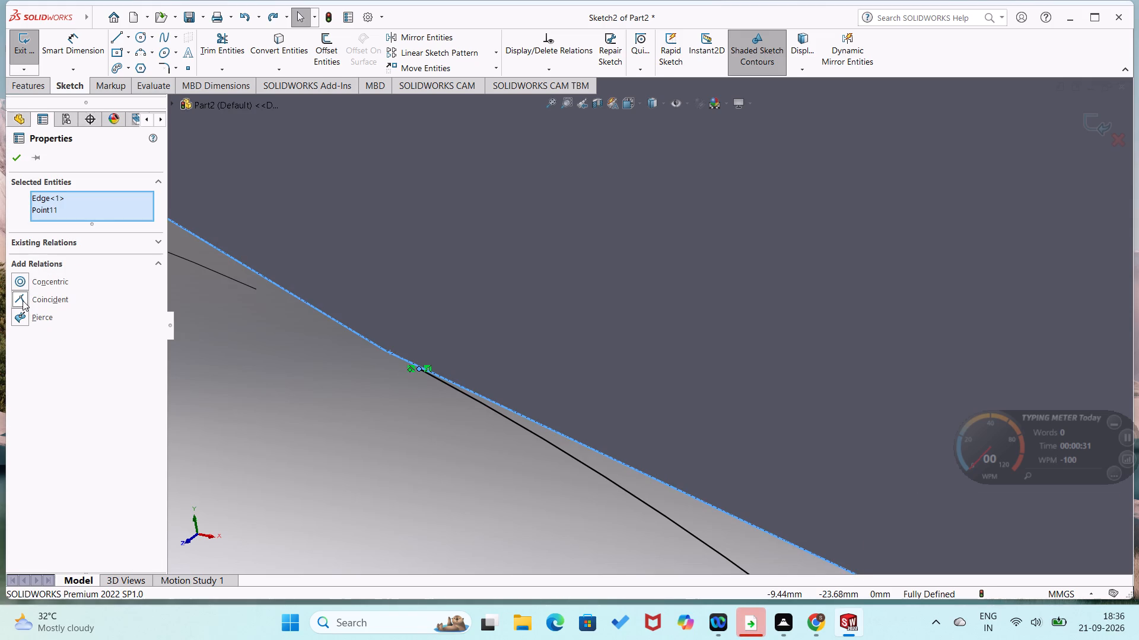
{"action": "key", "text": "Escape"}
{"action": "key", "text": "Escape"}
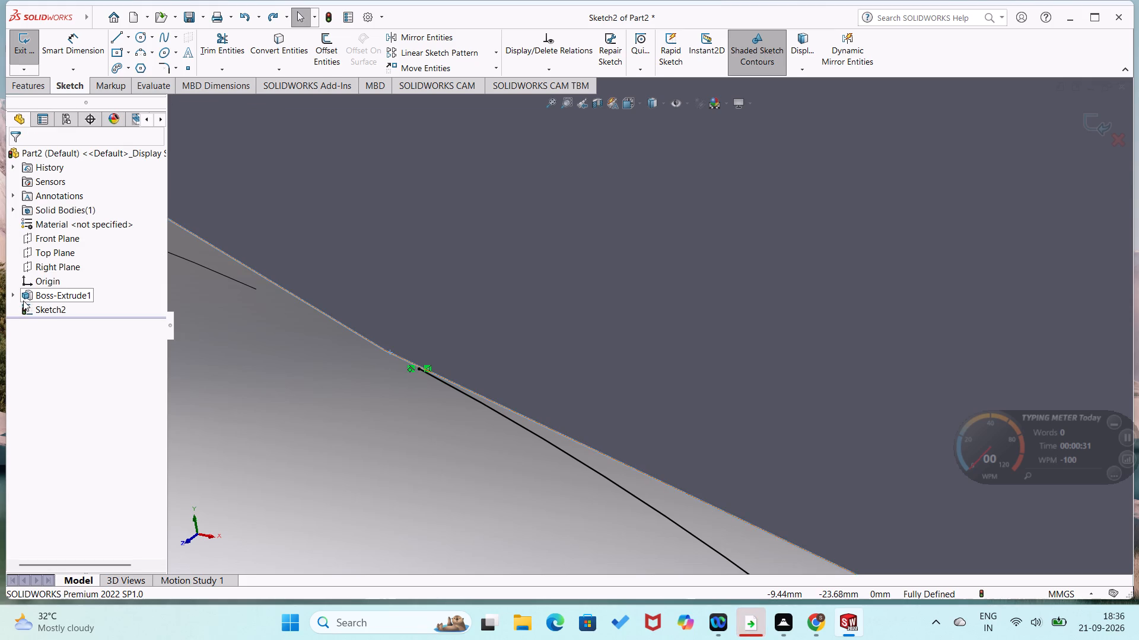
Delete the 12 mm radius arc joining the short vertical line under the origin to the ring.
{"action": "scroll", "coordinate": [333, 400], "scroll_direction": "up", "scroll_amount": 4}
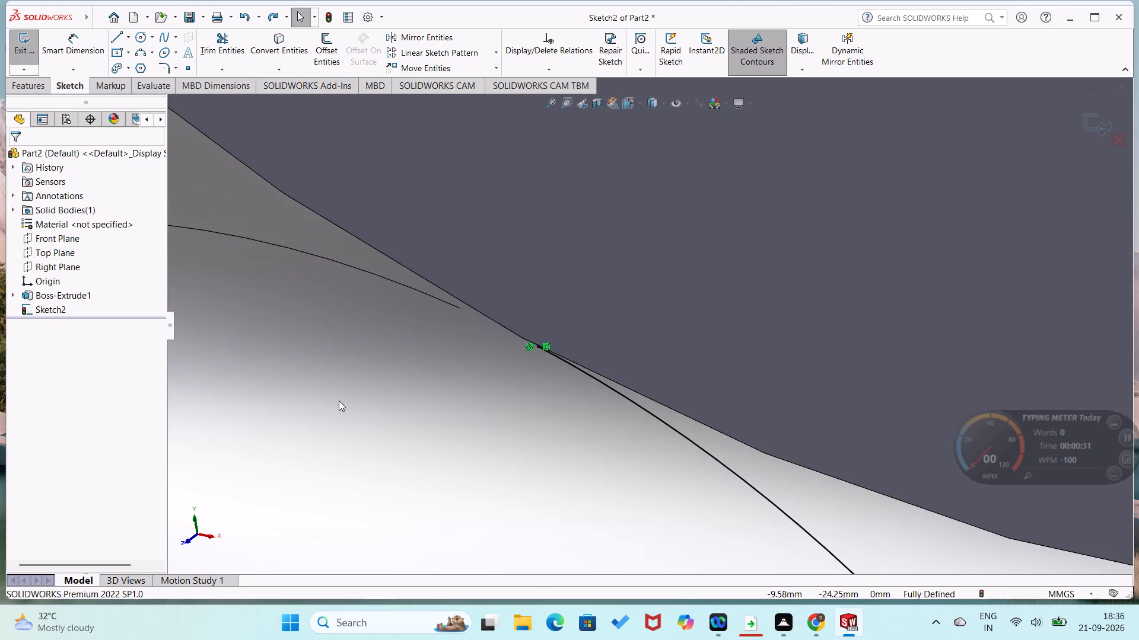
{"action": "scroll", "coordinate": [339, 401], "scroll_direction": "up", "scroll_amount": 14}
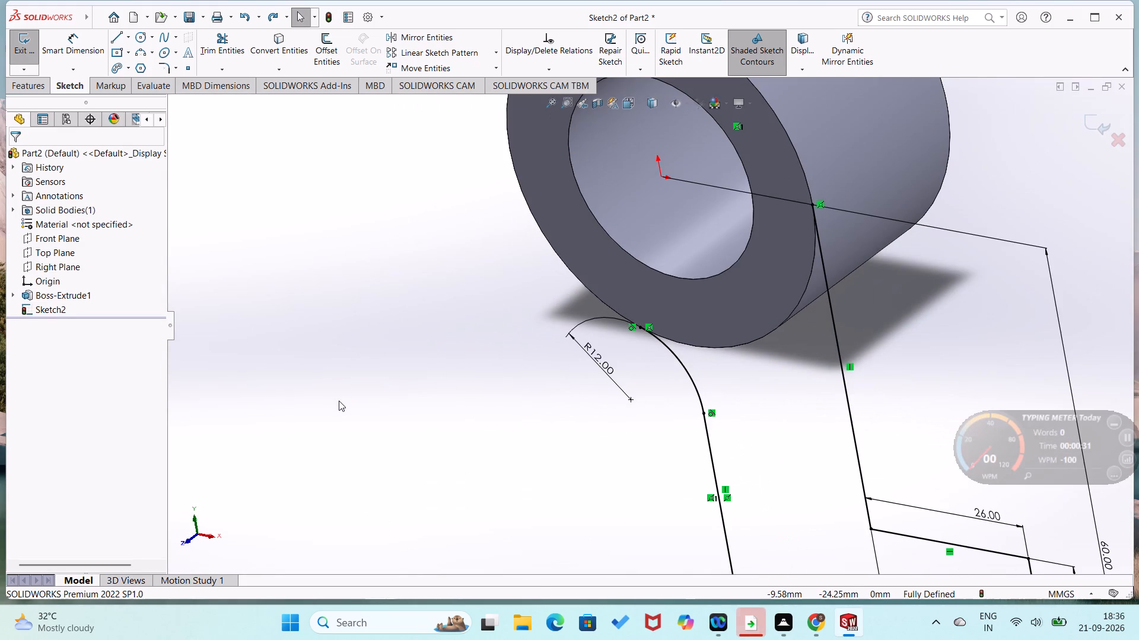
{"action": "scroll", "coordinate": [339, 401], "scroll_direction": "up", "scroll_amount": 1}
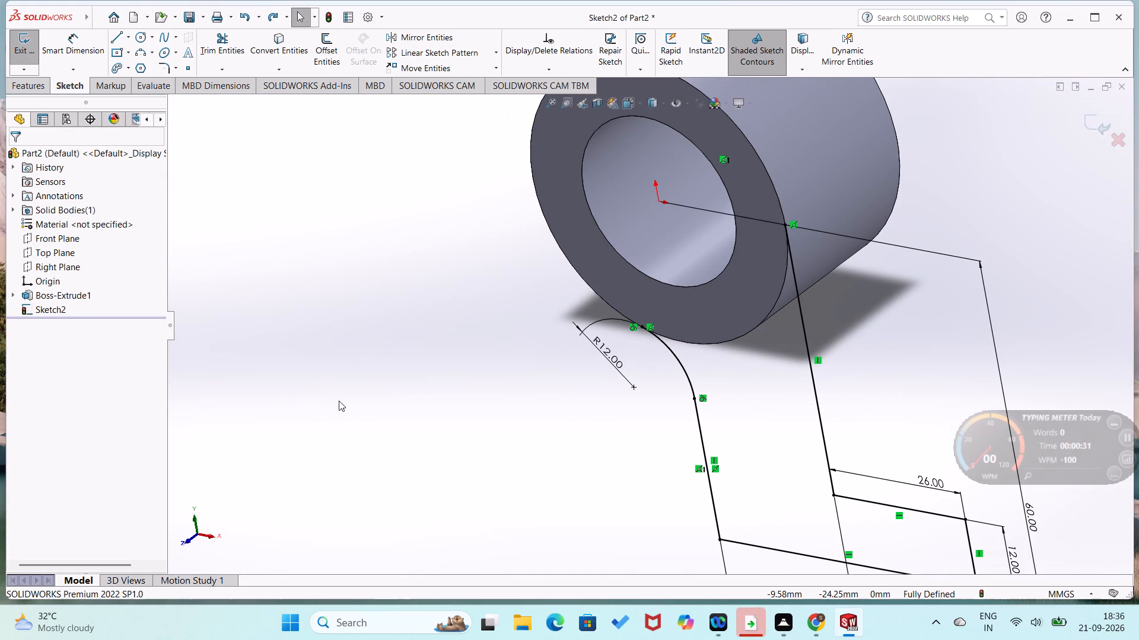
{"action": "key", "text": "ctrl+8"}
{"action": "scroll", "coordinate": [474, 371], "scroll_direction": "down", "scroll_amount": 2}
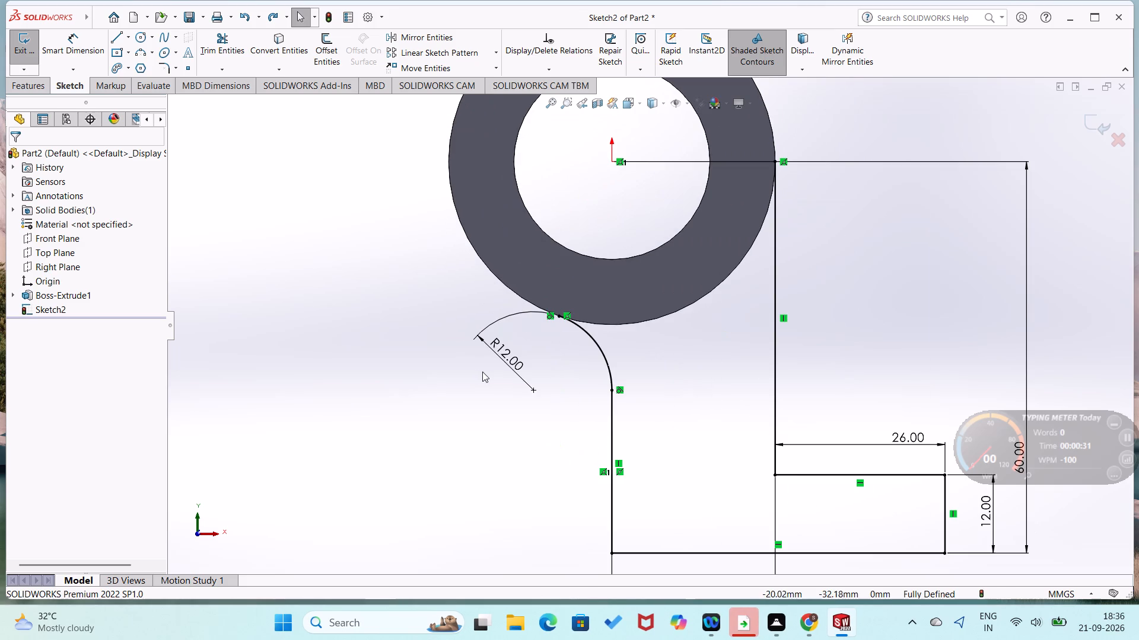
{"action": "right_click", "coordinate": [602, 360]}
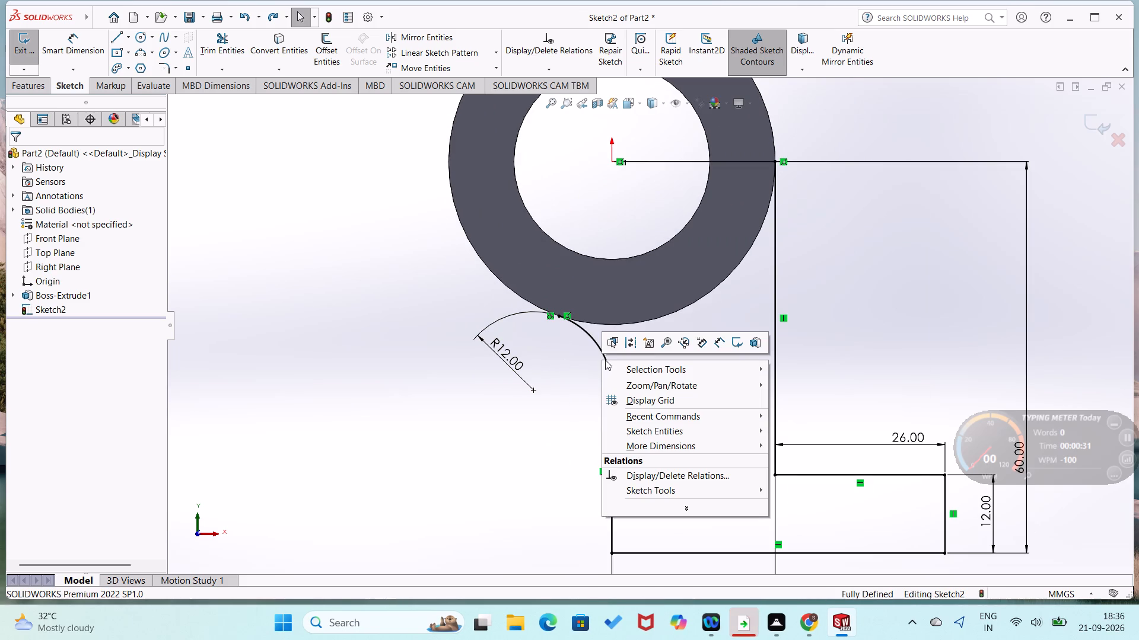
{"action": "left_click", "coordinate": [566, 364]}
{"action": "right_click", "coordinate": [604, 363]}
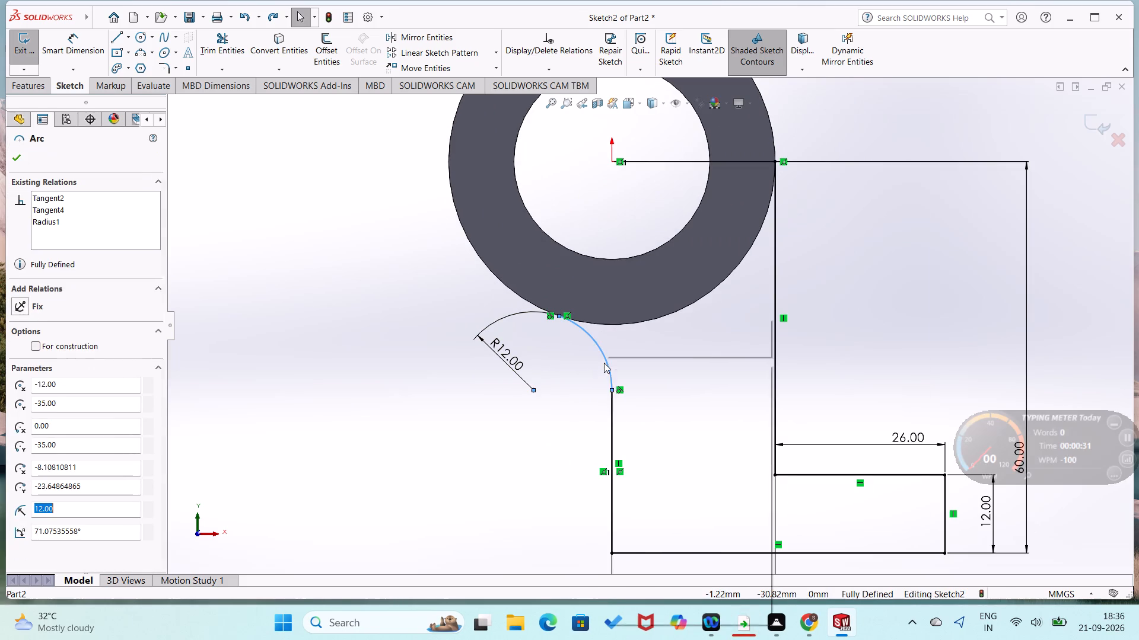
{"action": "key", "text": "Delete"}
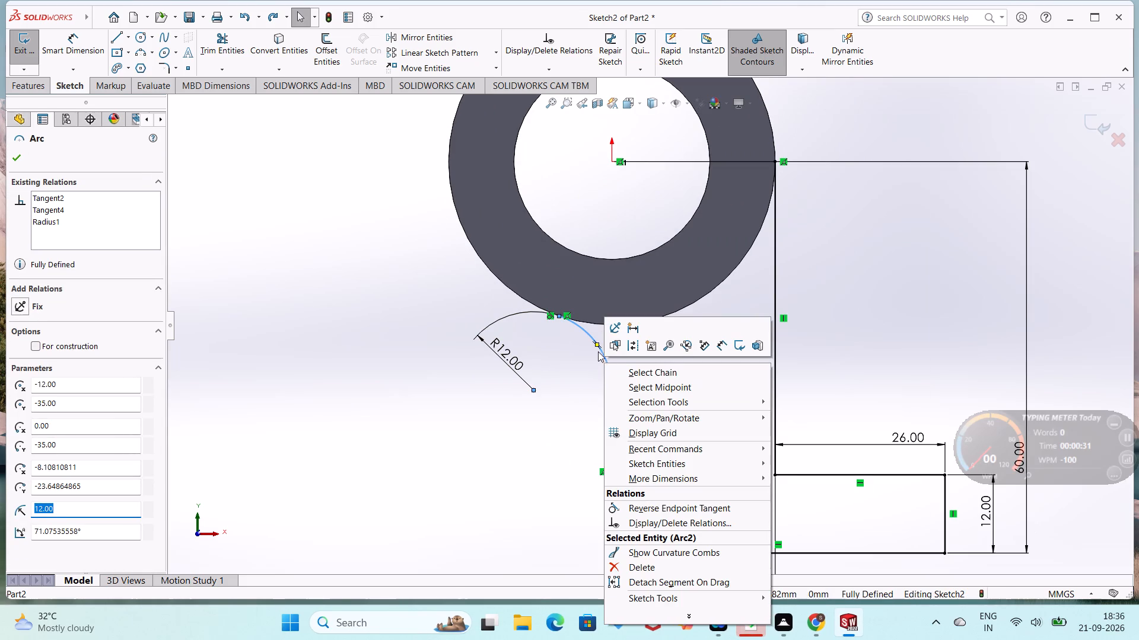
{"action": "key", "text": "Delete"}
{"action": "left_click", "coordinate": [515, 447]}
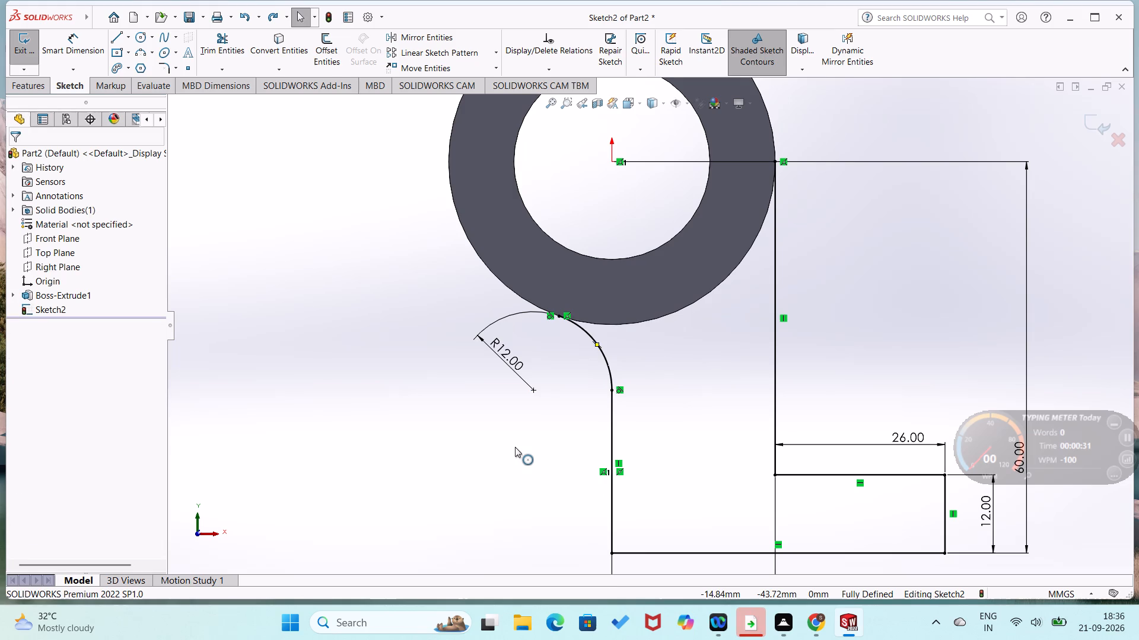
{"action": "left_click", "coordinate": [609, 364]}
{"action": "key", "text": "Delete"}
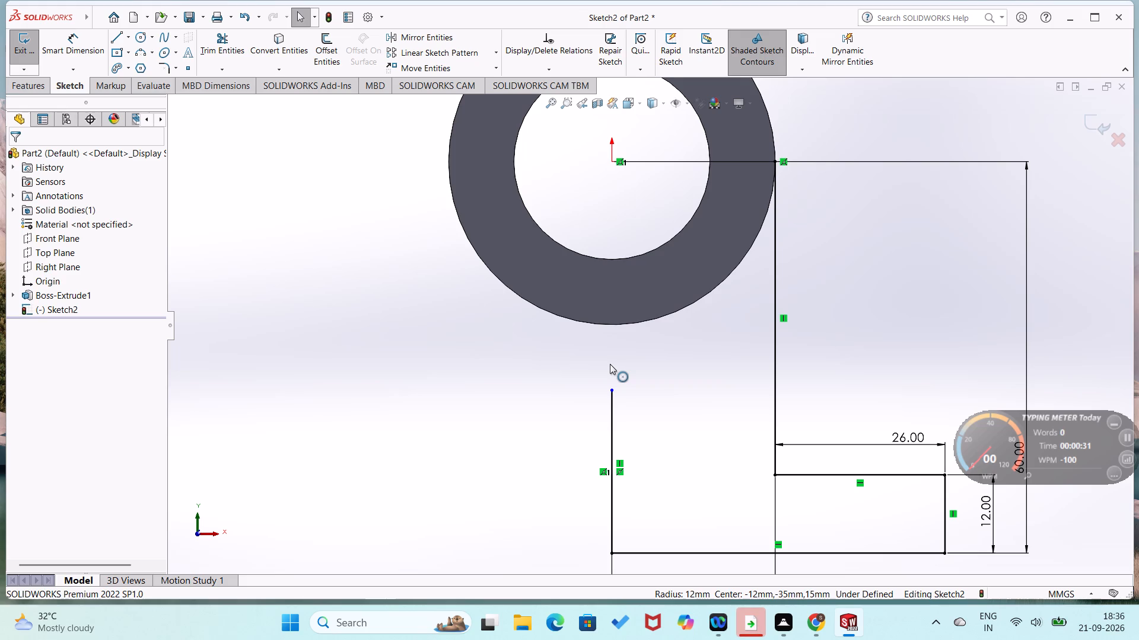
Sketch a tangent arc of about 15 mm radius from the top of the short vertical line to the ring's outer edge.
{"action": "right_click_drag", "start_coordinate": [495, 434], "coordinate": [353, 459]}
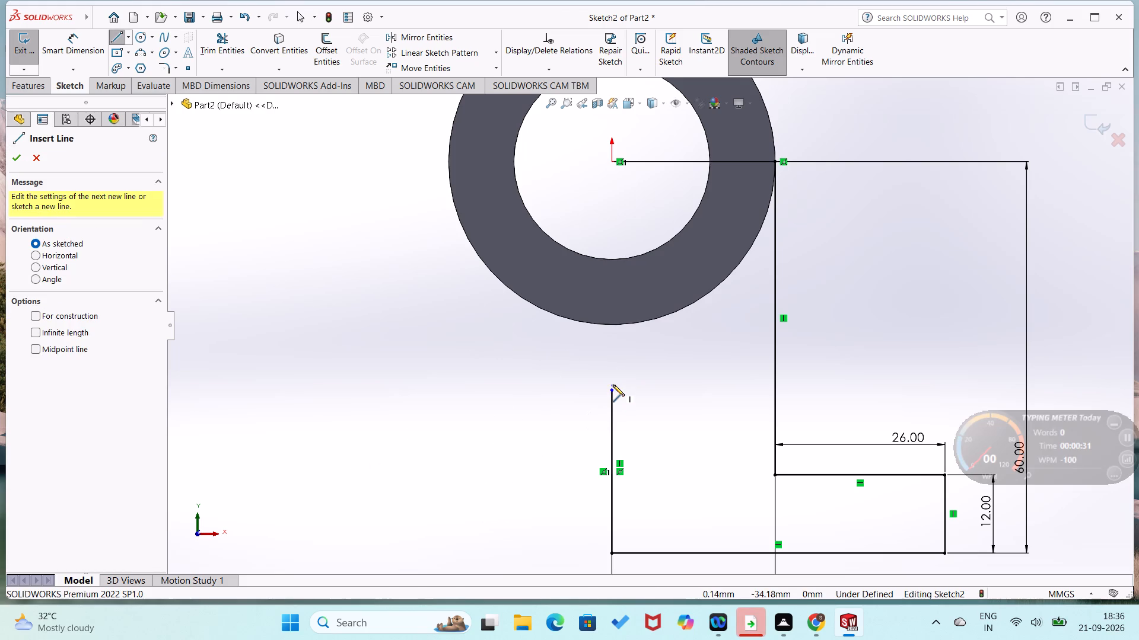
{"action": "left_click", "coordinate": [612, 390]}
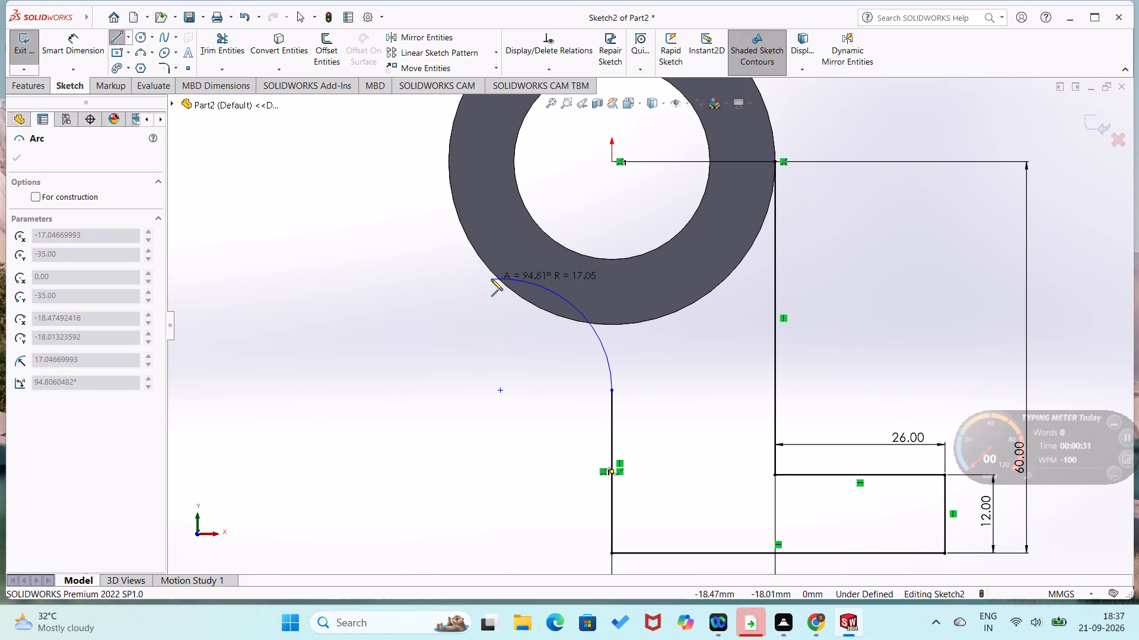
{"action": "scroll", "coordinate": [491, 279], "scroll_direction": "down", "scroll_amount": 3}
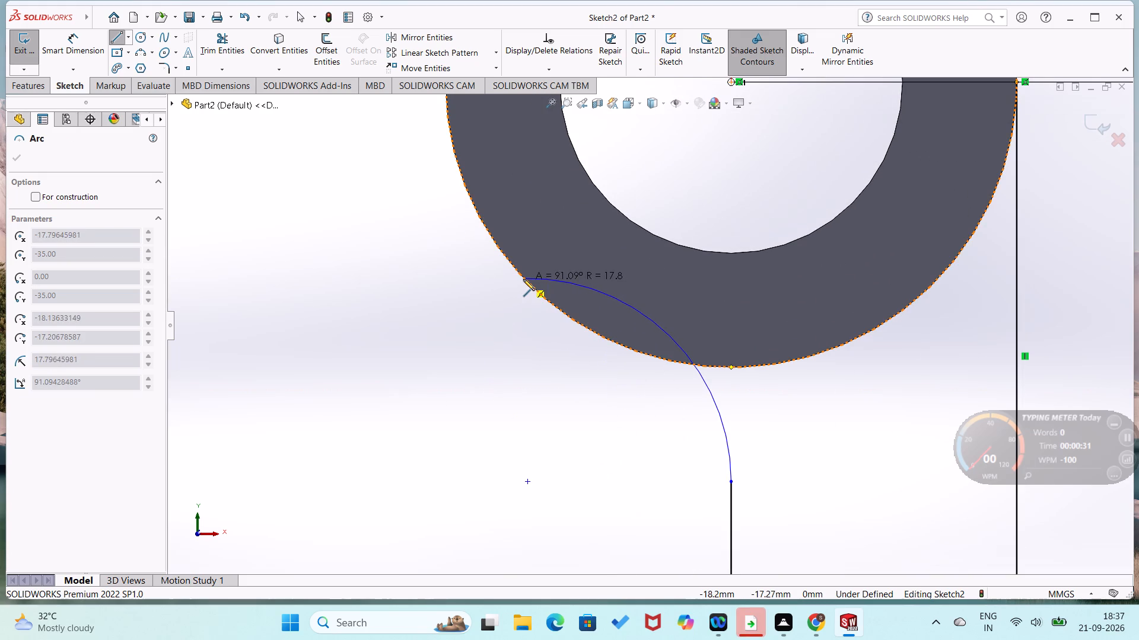
{"action": "left_click", "coordinate": [557, 308]}
Dimension the new arc's radius as 12 mm.
{"action": "right_click_drag", "start_coordinate": [528, 383], "coordinate": [594, 287]}
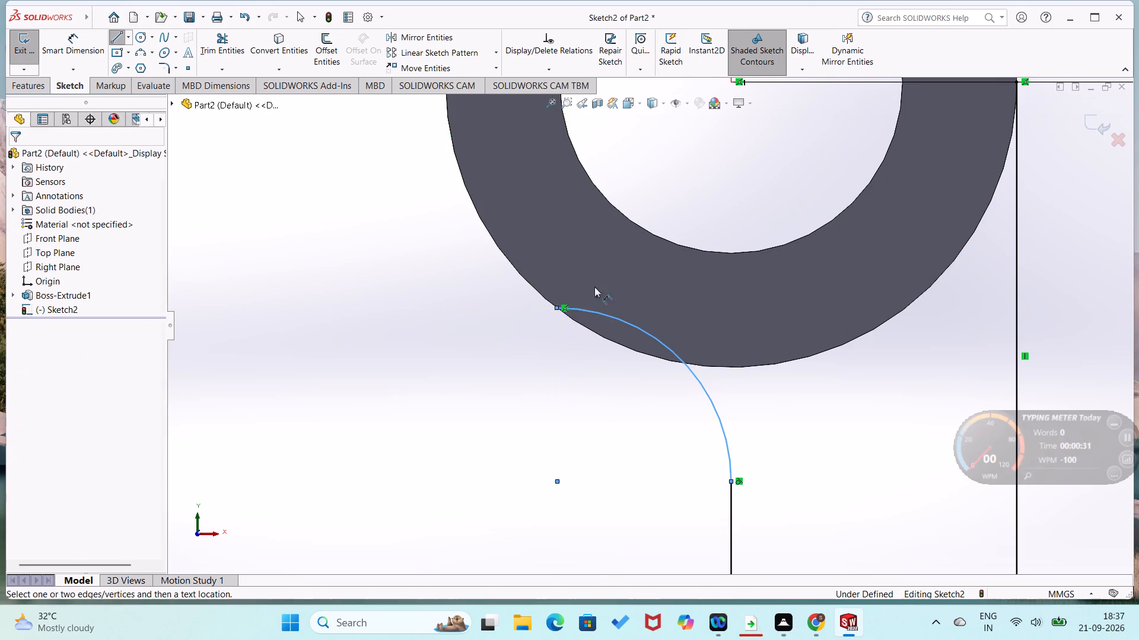
{"action": "left_click", "coordinate": [621, 321]}
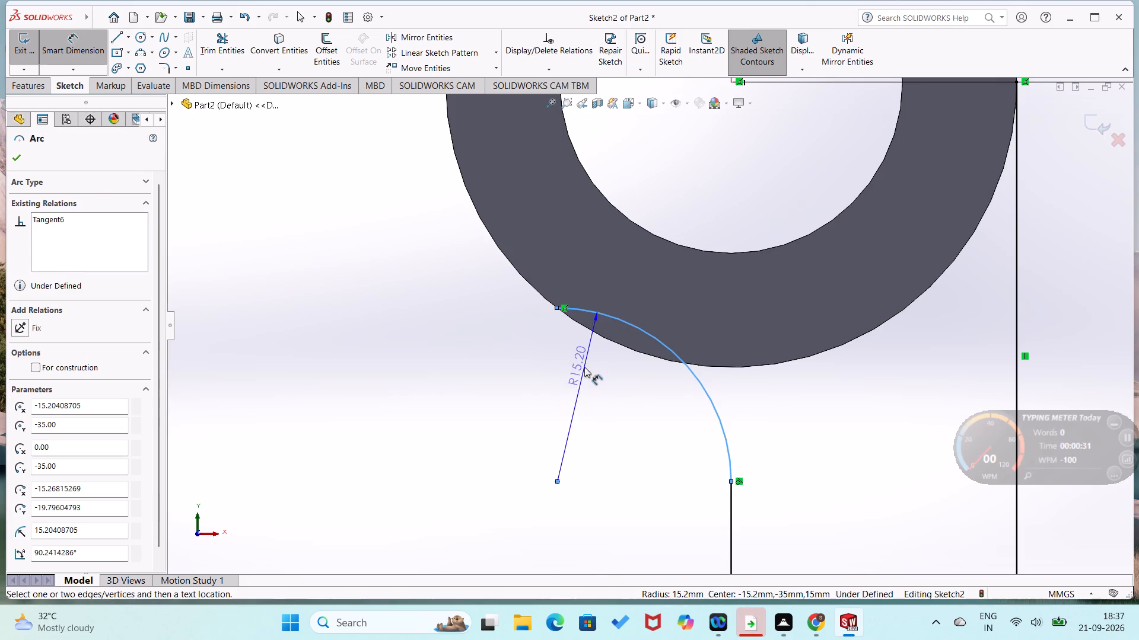
{"action": "left_click", "coordinate": [584, 367]}
{"action": "type", "text": "12"}
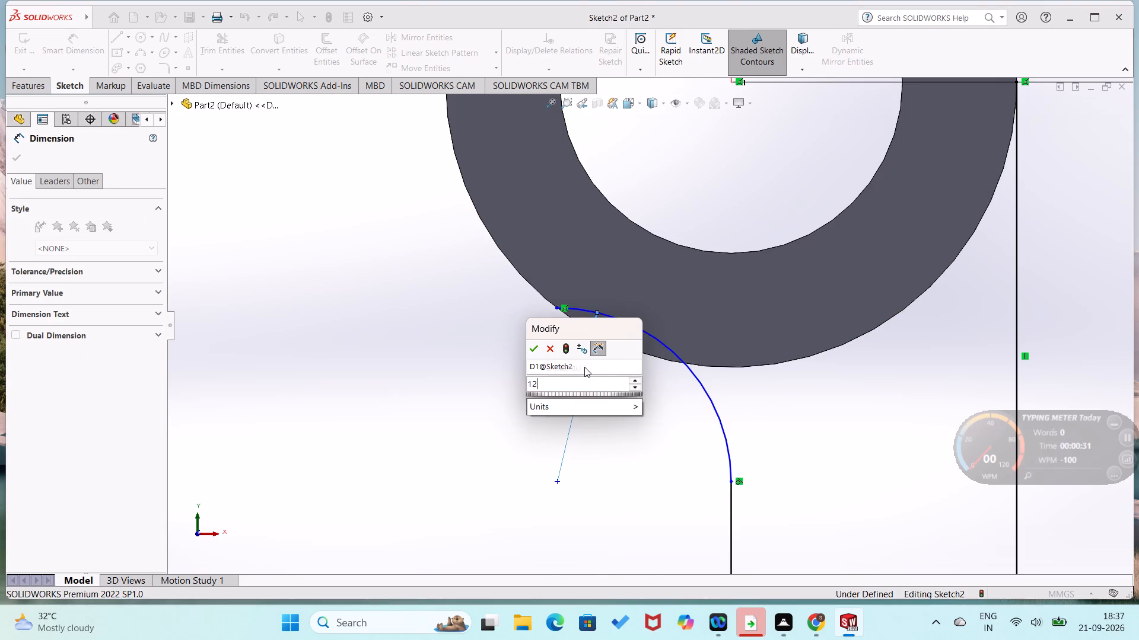
{"action": "key", "text": "Return"}
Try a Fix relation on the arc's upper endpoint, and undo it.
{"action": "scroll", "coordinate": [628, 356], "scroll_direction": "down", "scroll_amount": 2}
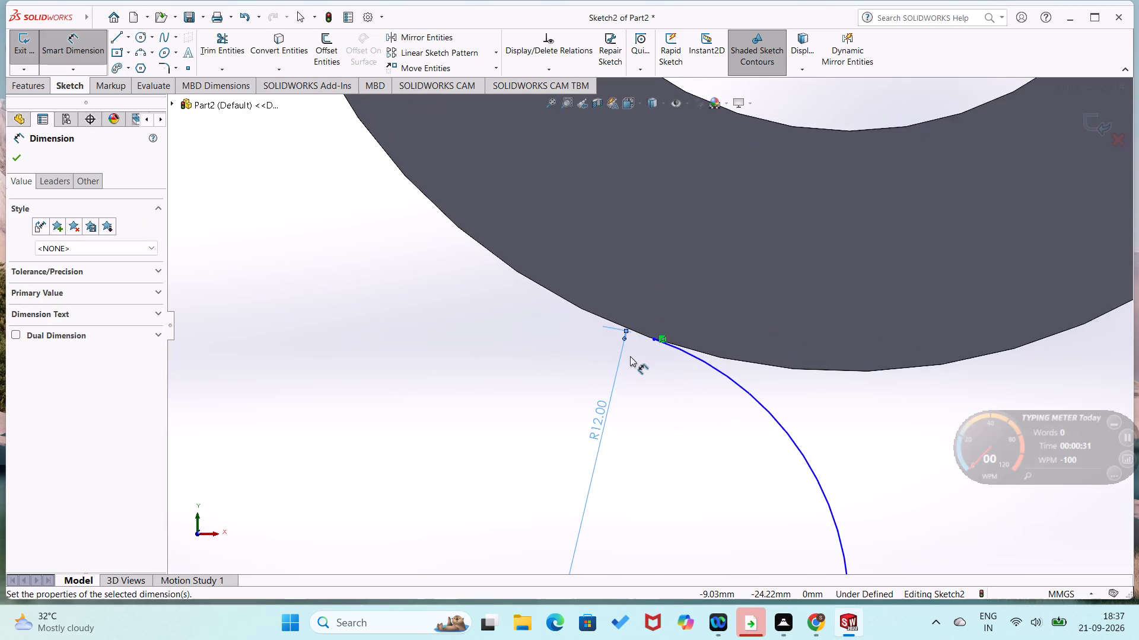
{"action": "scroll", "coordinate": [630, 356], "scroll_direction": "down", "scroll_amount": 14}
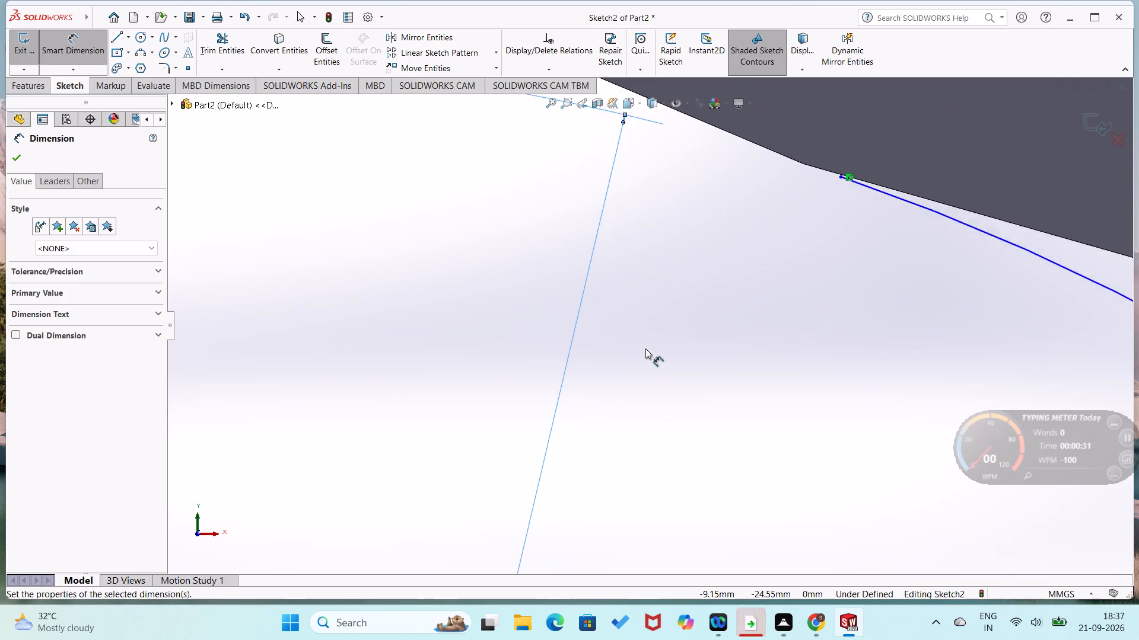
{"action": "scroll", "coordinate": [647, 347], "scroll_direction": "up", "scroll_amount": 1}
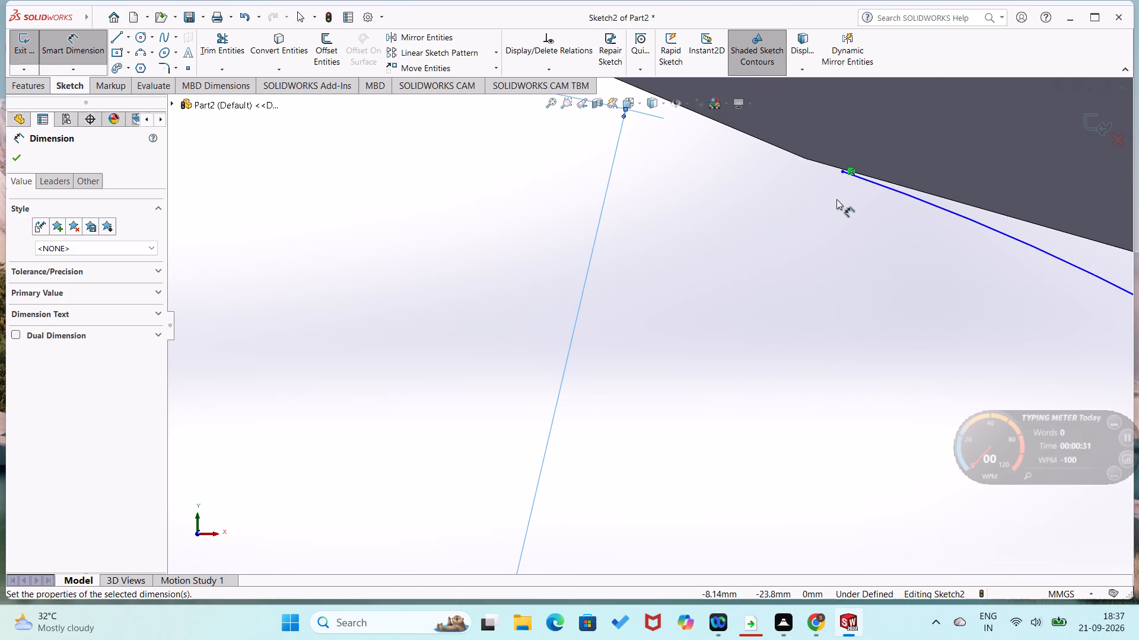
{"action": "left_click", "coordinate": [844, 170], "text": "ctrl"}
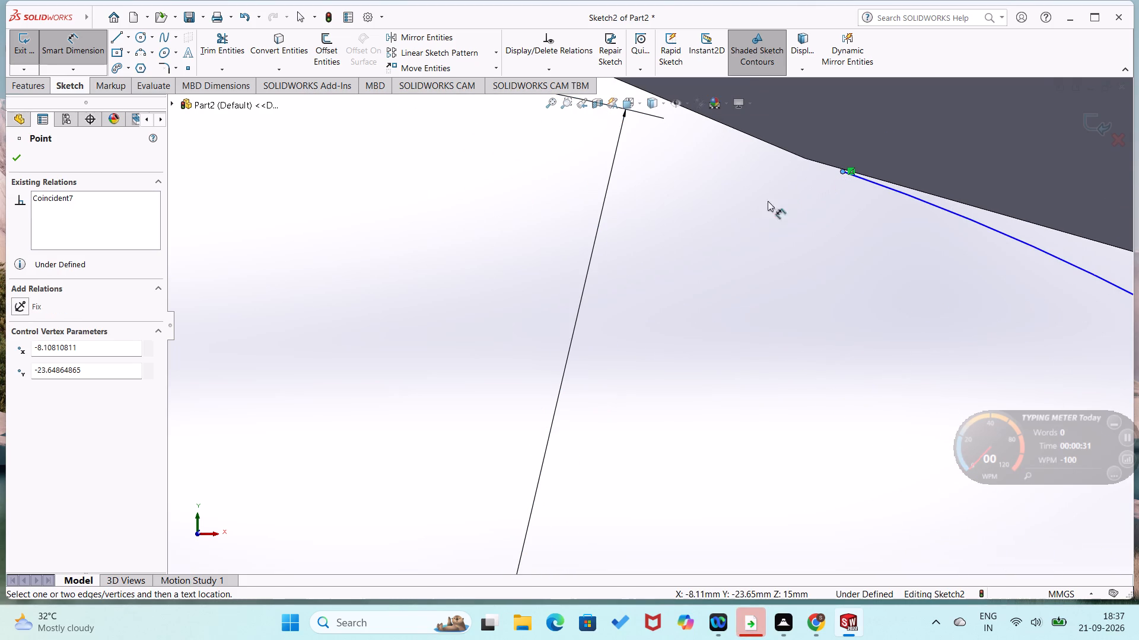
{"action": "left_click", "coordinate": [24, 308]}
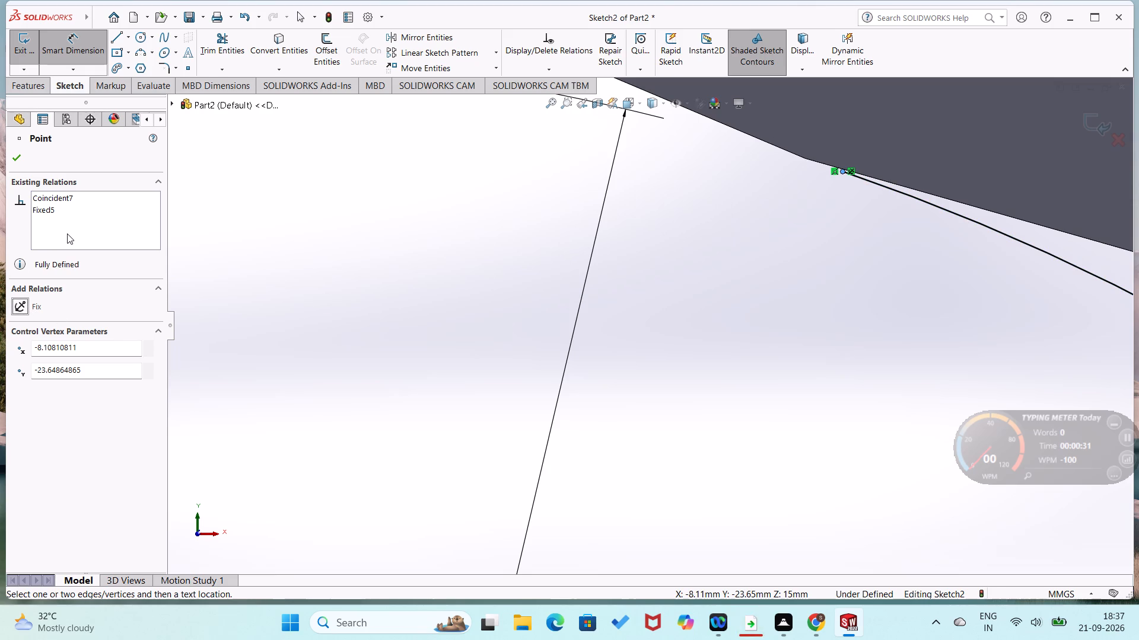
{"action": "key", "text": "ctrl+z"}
Examine closely where the arc's upper endpoint meets the ring's outer edge.
{"action": "scroll", "coordinate": [536, 299], "scroll_direction": "down", "scroll_amount": 4}
{"action": "scroll", "coordinate": [545, 302], "scroll_direction": "up", "scroll_amount": 3}
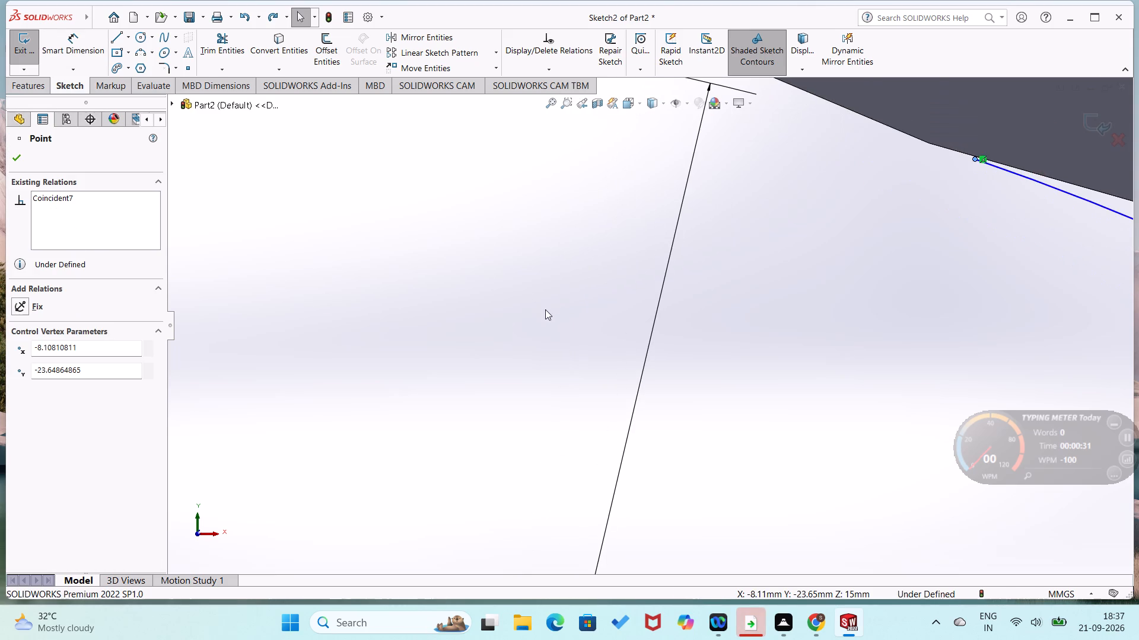
{"action": "scroll", "coordinate": [928, 259], "scroll_direction": "down", "scroll_amount": 3}
{"action": "scroll", "coordinate": [928, 258], "scroll_direction": "up", "scroll_amount": 4}
{"action": "scroll", "coordinate": [921, 260], "scroll_direction": "down", "scroll_amount": 3}
{"action": "scroll", "coordinate": [847, 309], "scroll_direction": "down", "scroll_amount": 3}
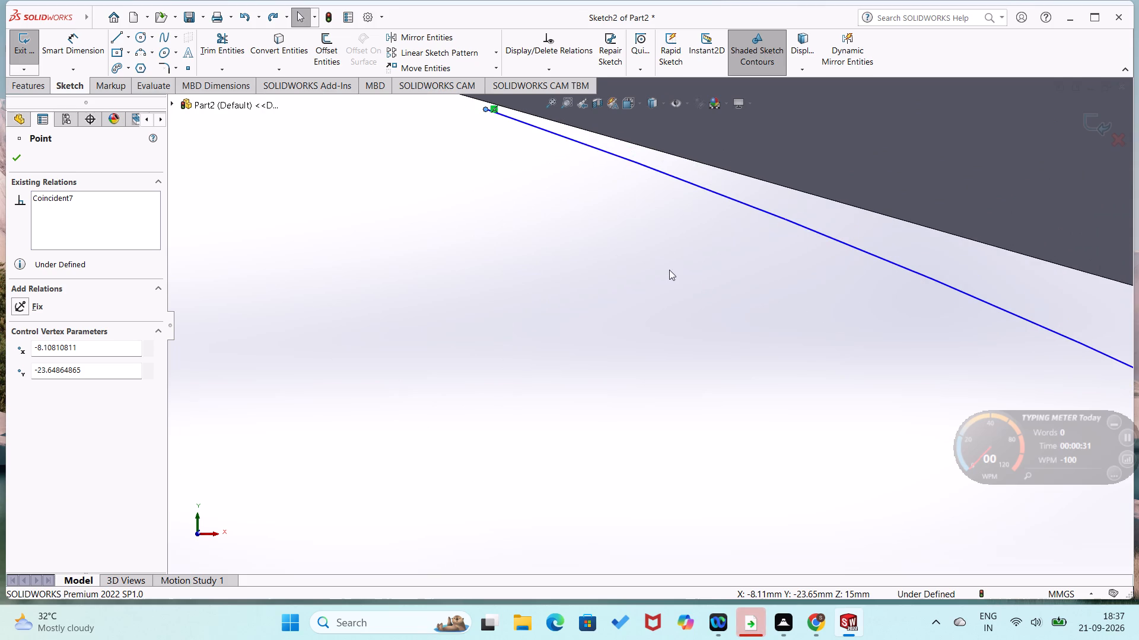
{"action": "scroll", "coordinate": [663, 268], "scroll_direction": "up", "scroll_amount": 2}
{"action": "scroll", "coordinate": [657, 302], "scroll_direction": "down", "scroll_amount": 4}
{"action": "scroll", "coordinate": [656, 306], "scroll_direction": "up", "scroll_amount": 5}
{"action": "scroll", "coordinate": [656, 305], "scroll_direction": "down", "scroll_amount": 4}
{"action": "scroll", "coordinate": [648, 317], "scroll_direction": "up", "scroll_amount": 2}
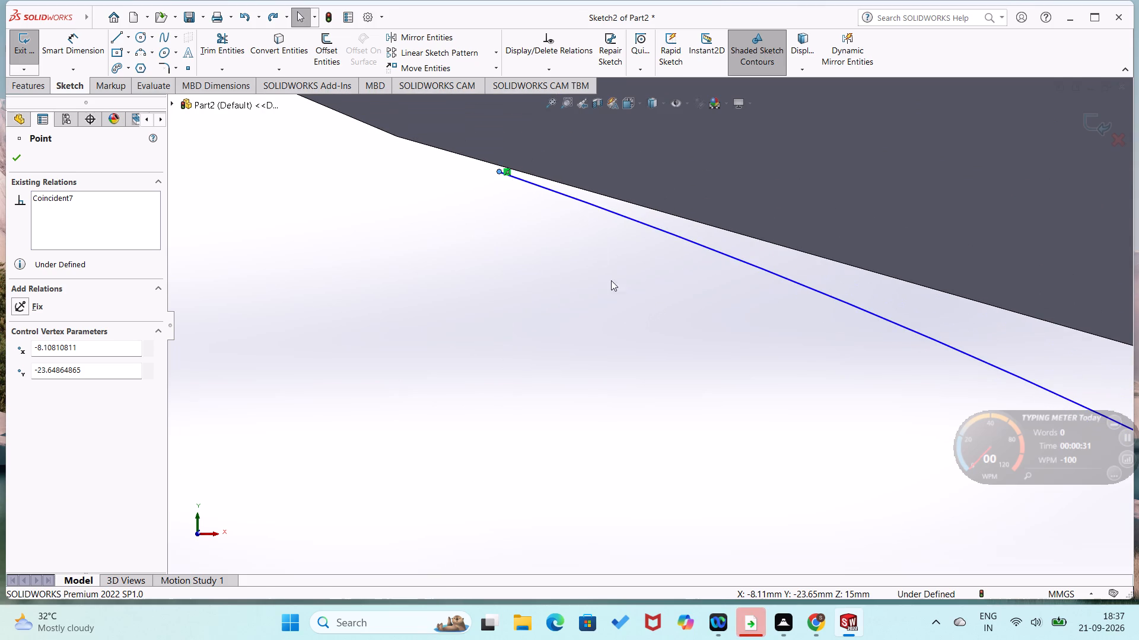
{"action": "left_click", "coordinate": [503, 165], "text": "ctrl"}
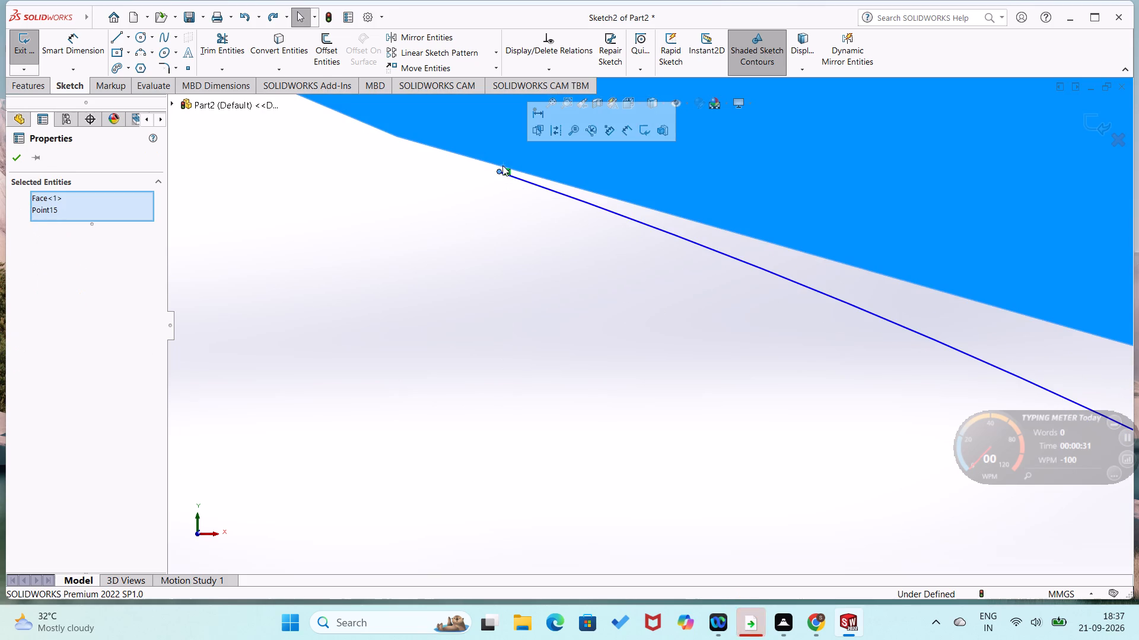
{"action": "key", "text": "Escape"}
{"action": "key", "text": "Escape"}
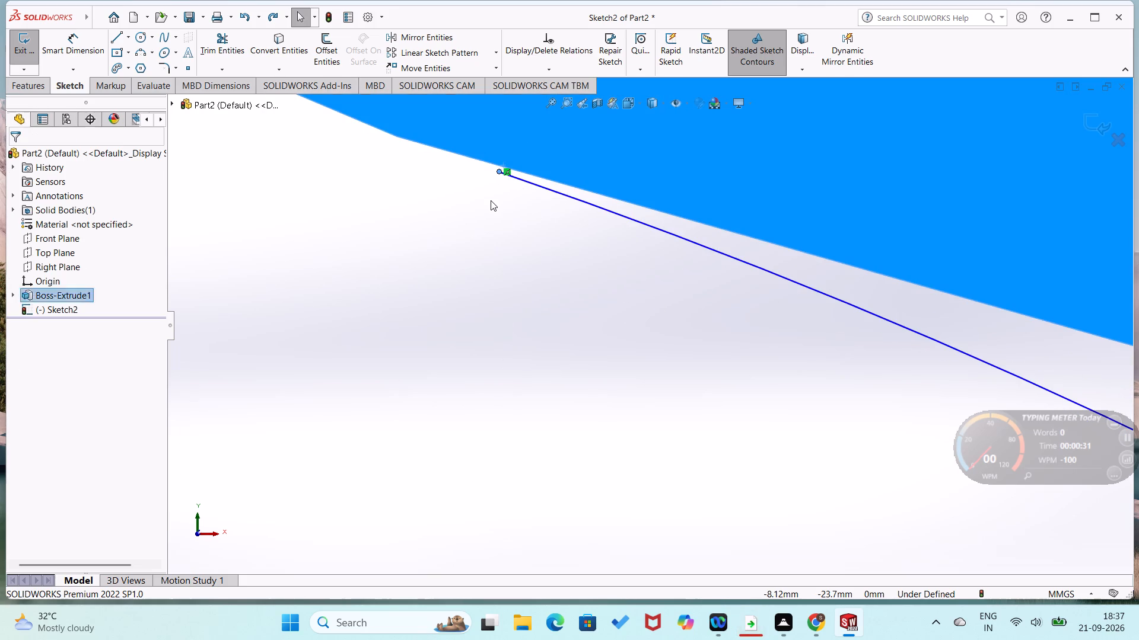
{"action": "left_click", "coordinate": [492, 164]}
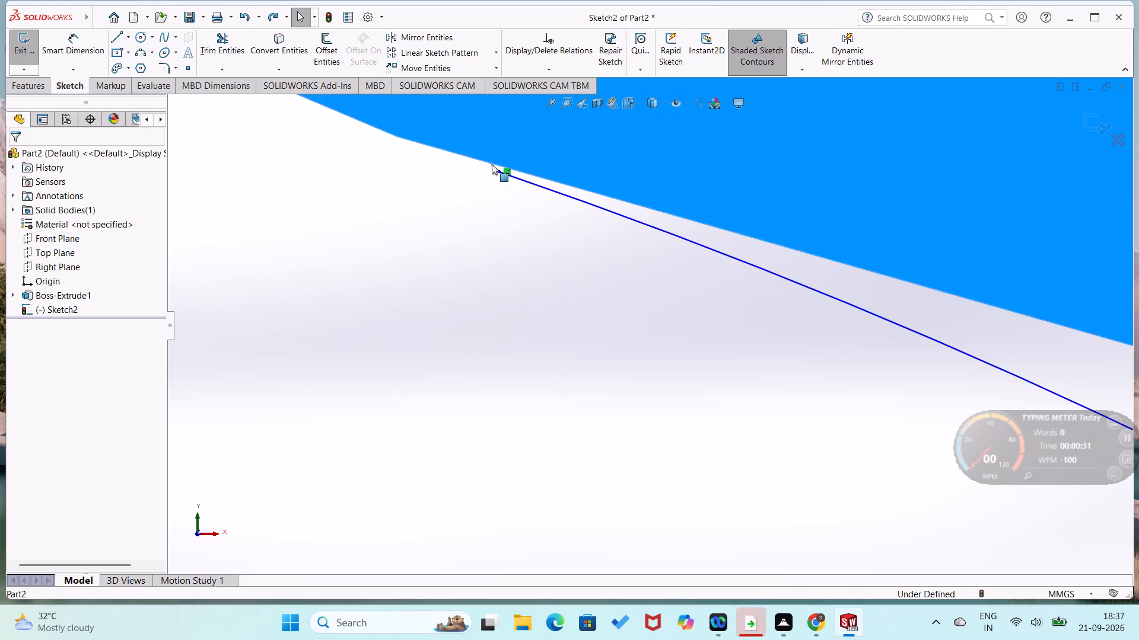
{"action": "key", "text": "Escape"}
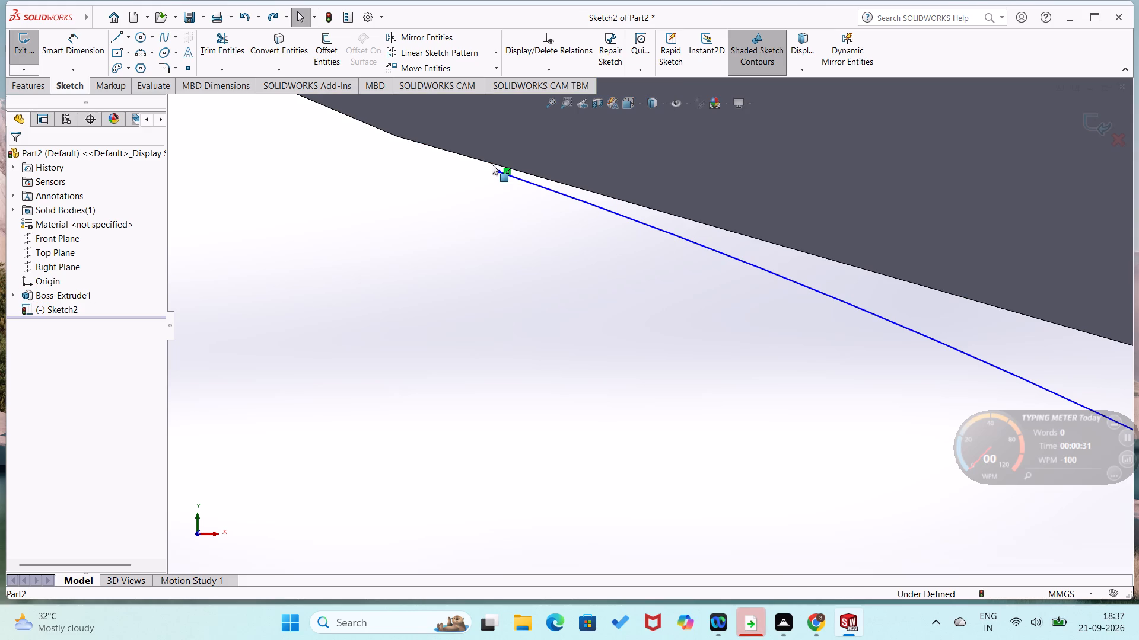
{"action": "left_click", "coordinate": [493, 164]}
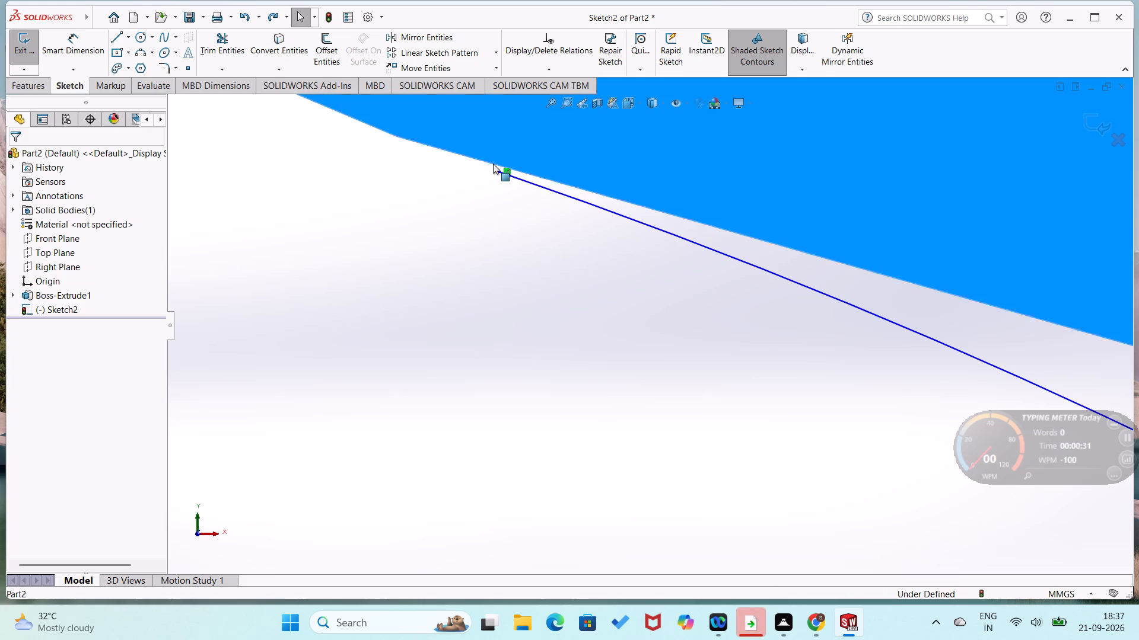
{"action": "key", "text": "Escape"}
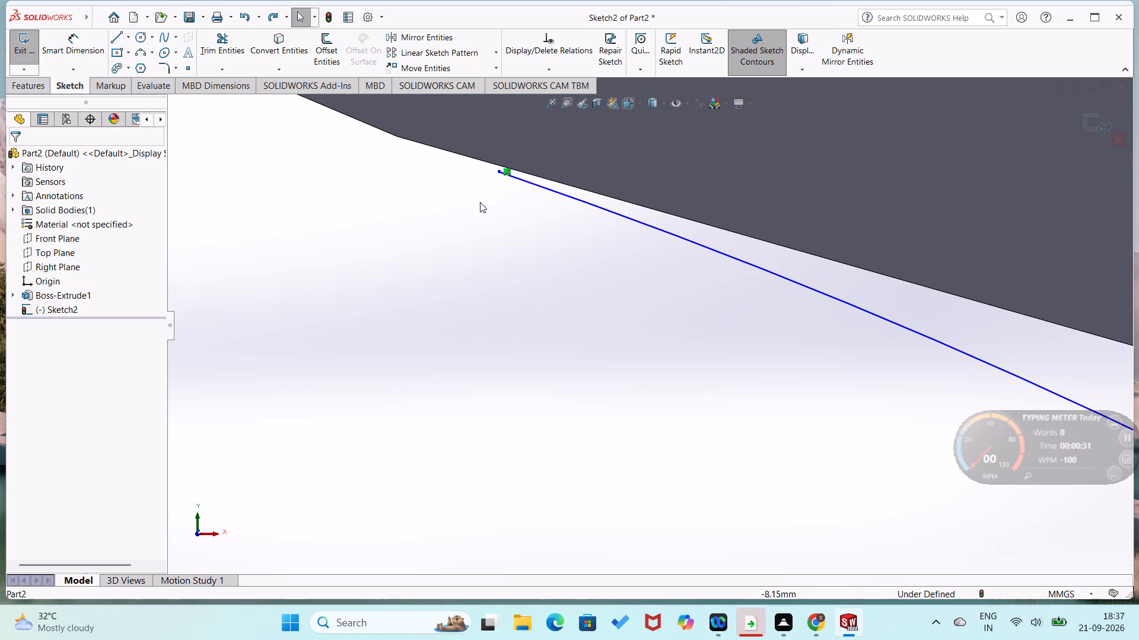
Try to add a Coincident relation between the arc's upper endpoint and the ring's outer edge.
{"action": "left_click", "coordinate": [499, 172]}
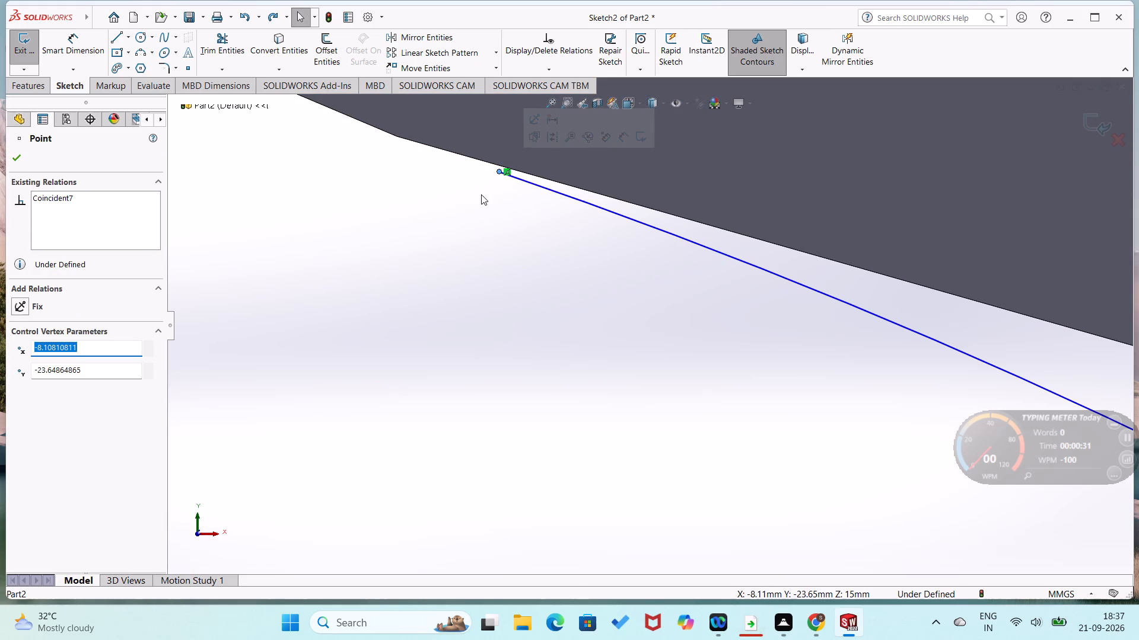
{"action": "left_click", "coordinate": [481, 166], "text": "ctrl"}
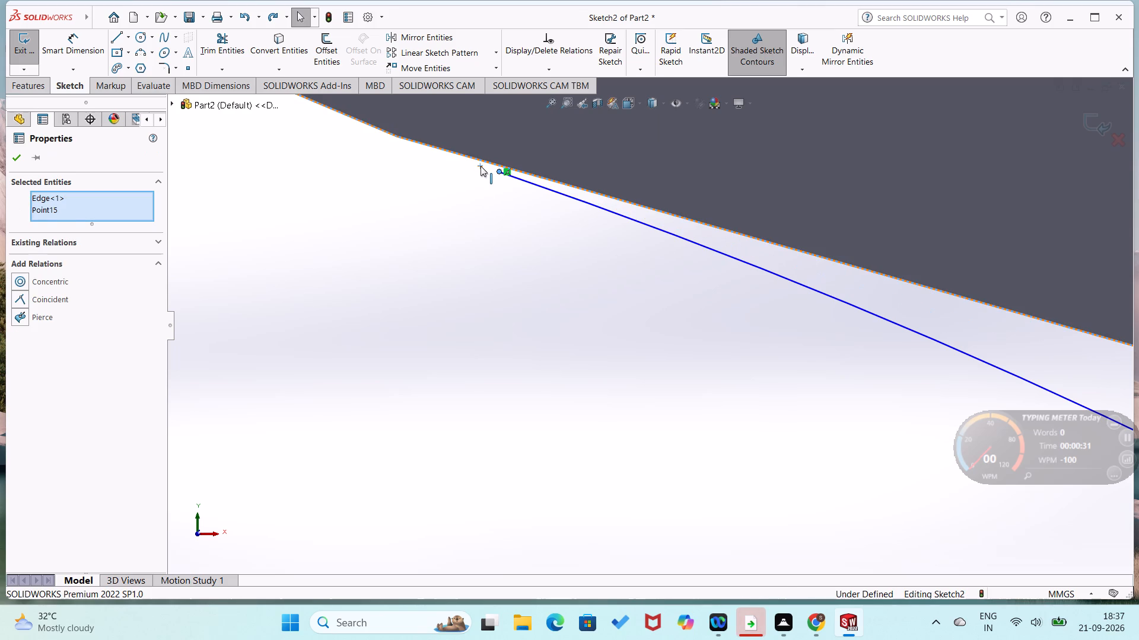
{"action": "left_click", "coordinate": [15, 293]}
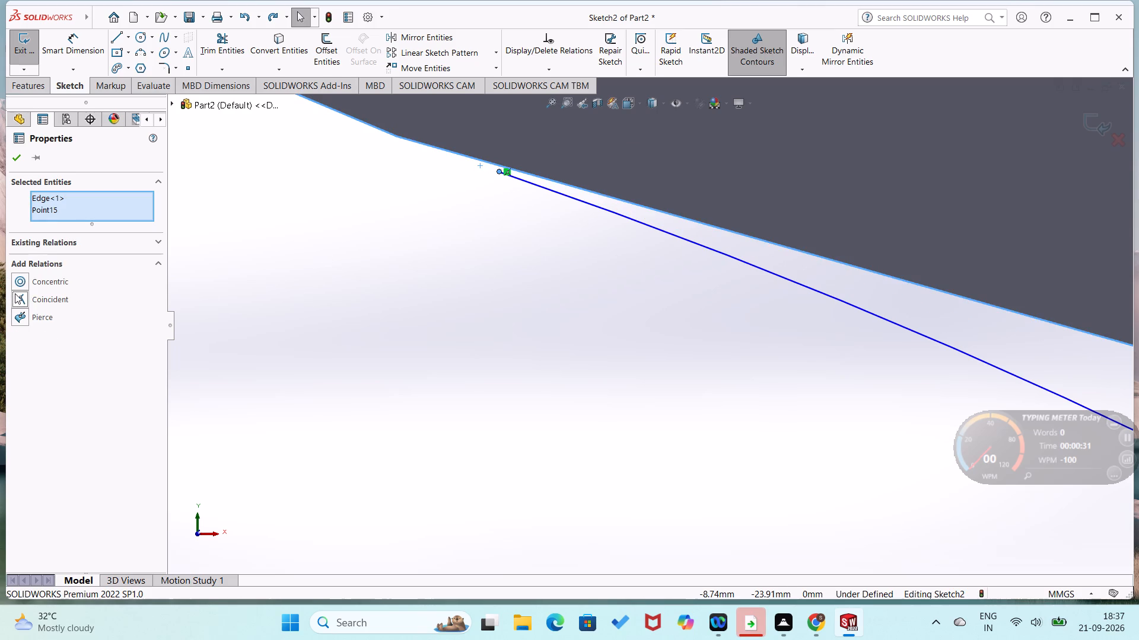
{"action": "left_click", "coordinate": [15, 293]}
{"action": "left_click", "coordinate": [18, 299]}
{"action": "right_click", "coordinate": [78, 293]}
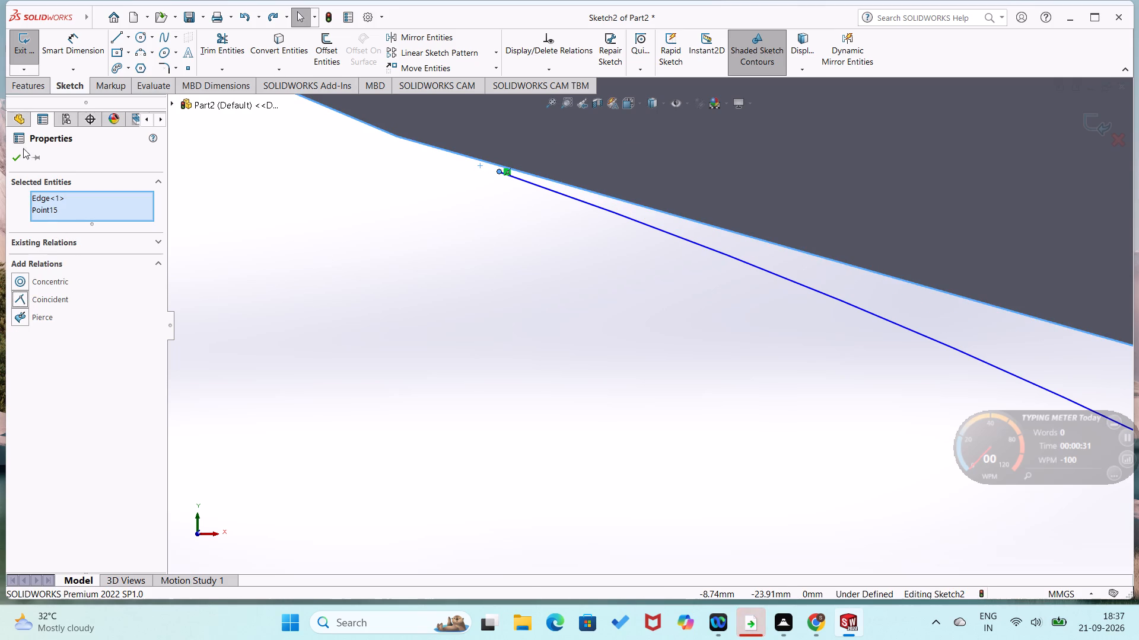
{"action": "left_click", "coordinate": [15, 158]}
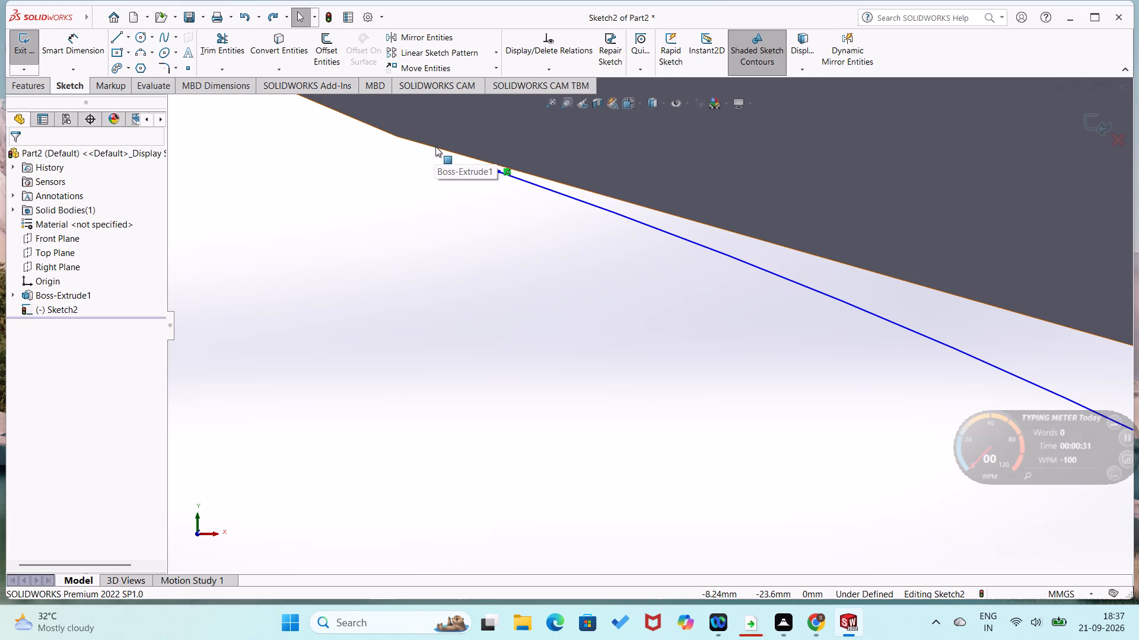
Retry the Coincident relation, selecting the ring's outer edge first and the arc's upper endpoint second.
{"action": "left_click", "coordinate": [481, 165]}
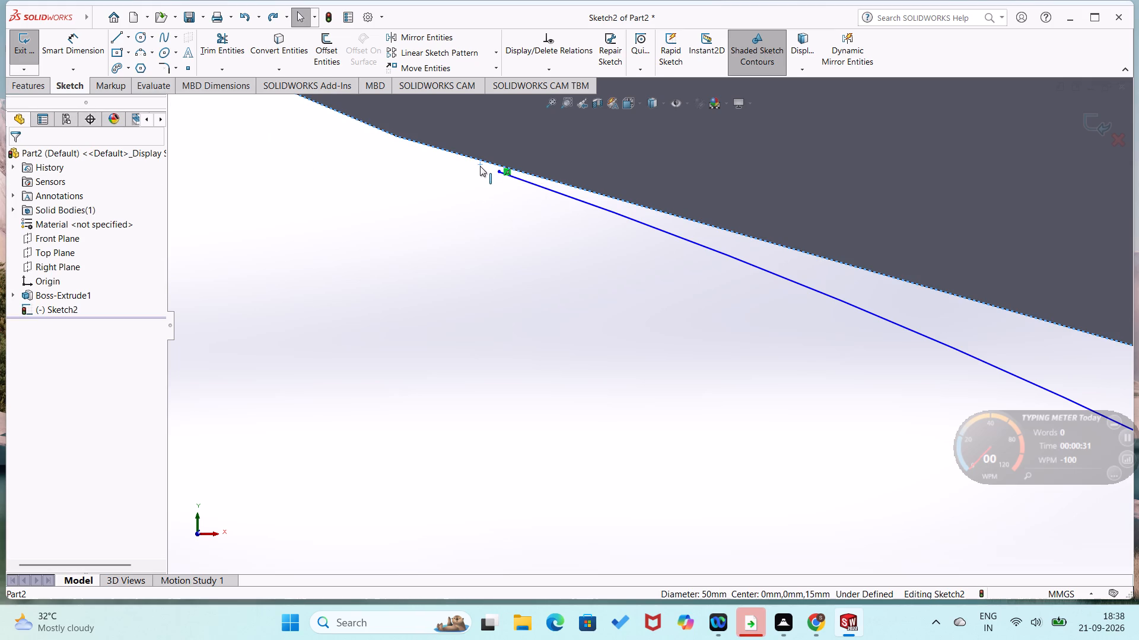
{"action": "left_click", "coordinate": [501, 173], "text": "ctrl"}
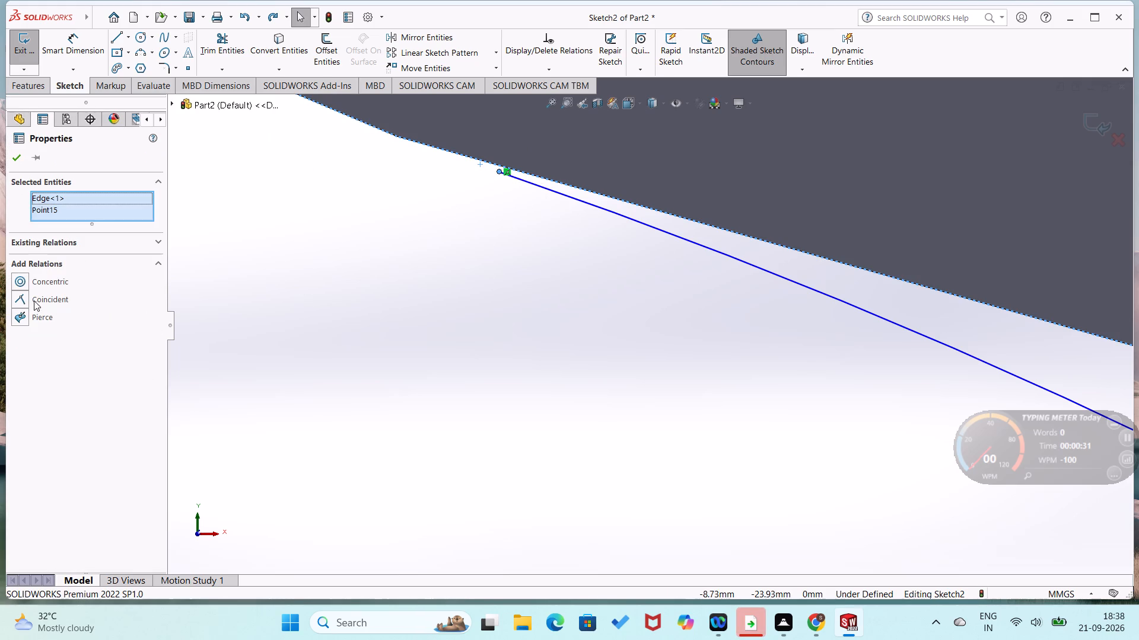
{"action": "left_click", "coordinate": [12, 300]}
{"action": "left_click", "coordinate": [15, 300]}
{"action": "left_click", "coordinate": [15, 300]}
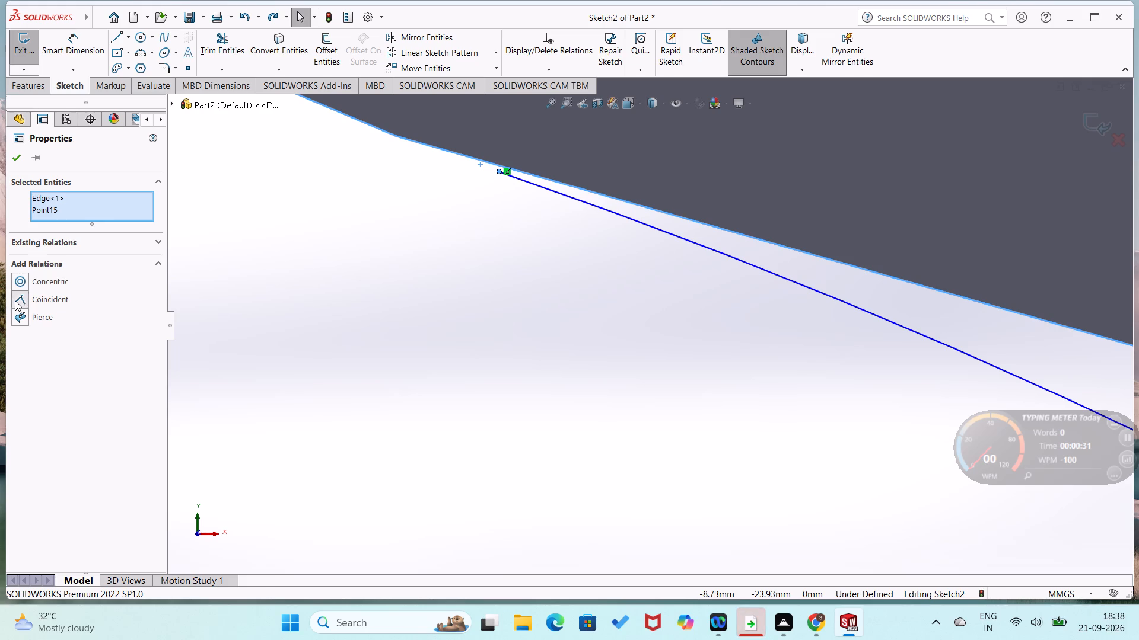
Delete the 12 mm radius dimension from the tangent arc.
{"action": "scroll", "coordinate": [211, 313], "scroll_direction": "up", "scroll_amount": 3}
{"action": "scroll", "coordinate": [536, 335], "scroll_direction": "down", "scroll_amount": 2}
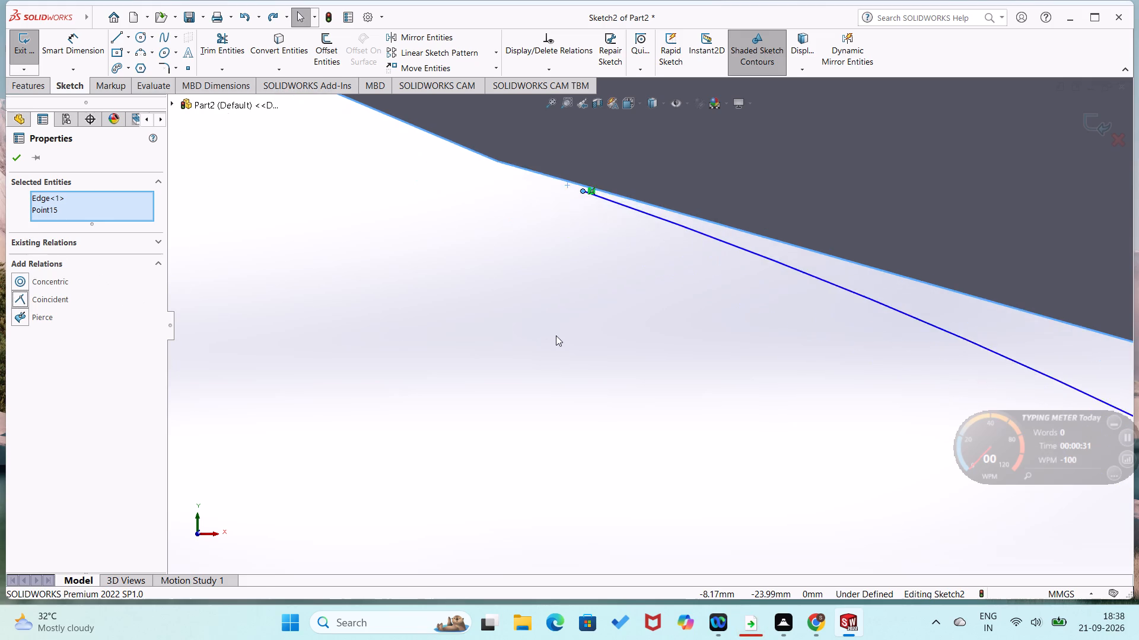
{"action": "scroll", "coordinate": [556, 335], "scroll_direction": "up", "scroll_amount": 12}
{"action": "left_click", "coordinate": [543, 460]}
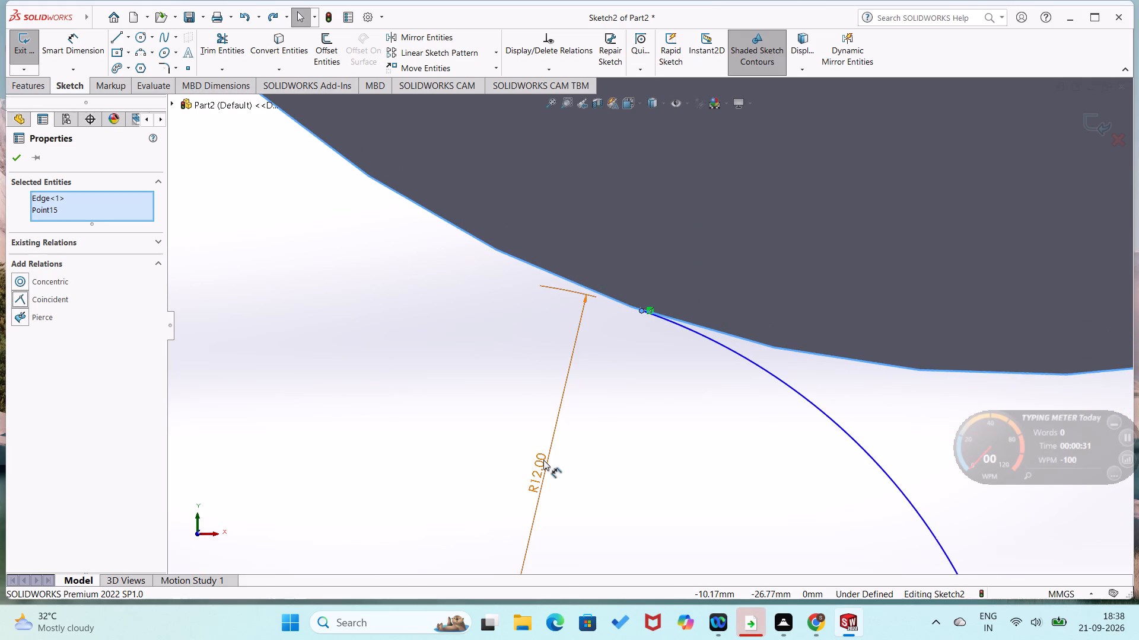
{"action": "key", "text": "Delete"}
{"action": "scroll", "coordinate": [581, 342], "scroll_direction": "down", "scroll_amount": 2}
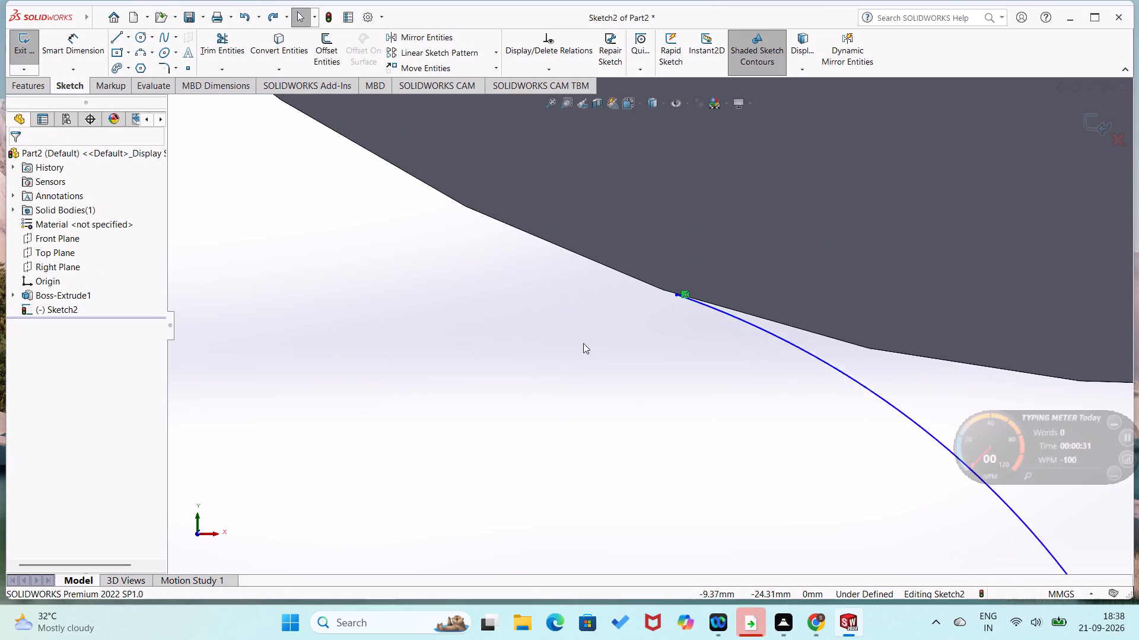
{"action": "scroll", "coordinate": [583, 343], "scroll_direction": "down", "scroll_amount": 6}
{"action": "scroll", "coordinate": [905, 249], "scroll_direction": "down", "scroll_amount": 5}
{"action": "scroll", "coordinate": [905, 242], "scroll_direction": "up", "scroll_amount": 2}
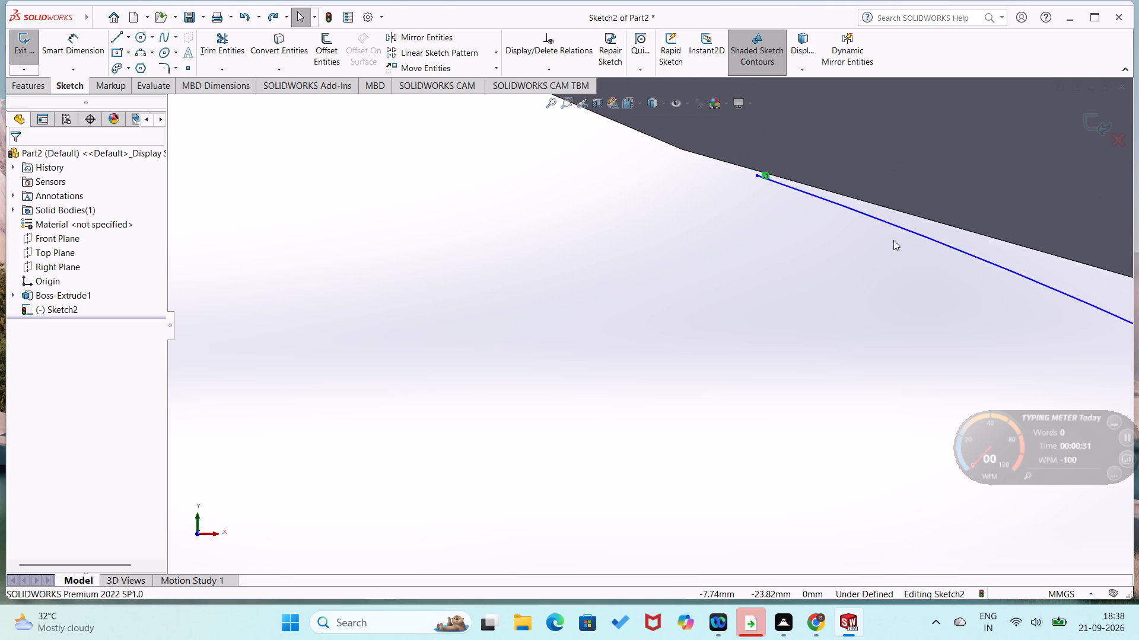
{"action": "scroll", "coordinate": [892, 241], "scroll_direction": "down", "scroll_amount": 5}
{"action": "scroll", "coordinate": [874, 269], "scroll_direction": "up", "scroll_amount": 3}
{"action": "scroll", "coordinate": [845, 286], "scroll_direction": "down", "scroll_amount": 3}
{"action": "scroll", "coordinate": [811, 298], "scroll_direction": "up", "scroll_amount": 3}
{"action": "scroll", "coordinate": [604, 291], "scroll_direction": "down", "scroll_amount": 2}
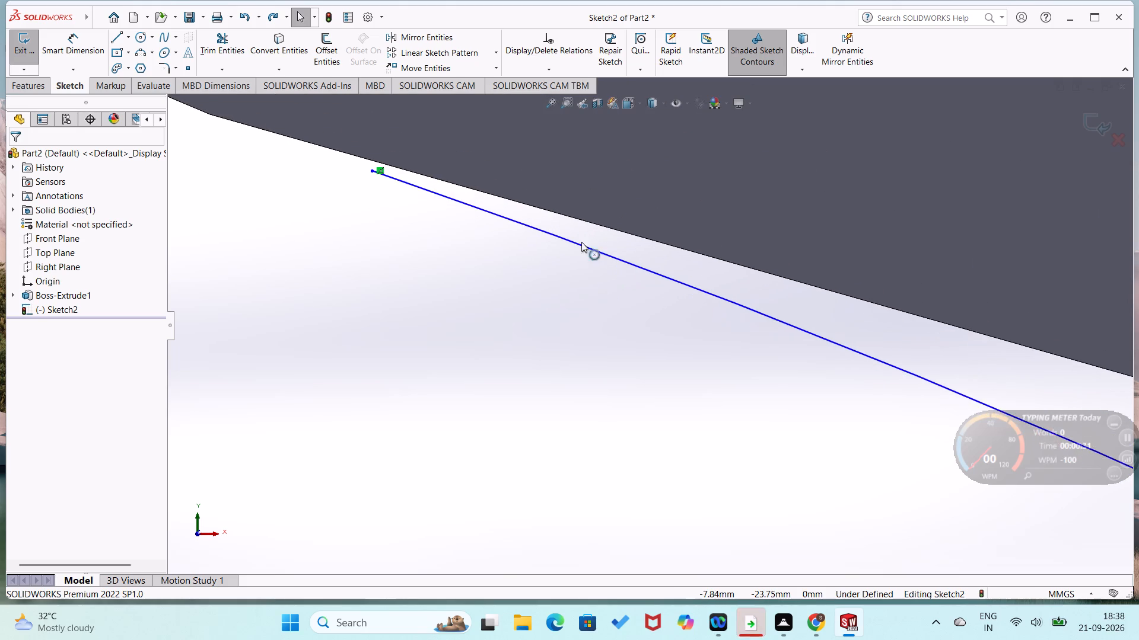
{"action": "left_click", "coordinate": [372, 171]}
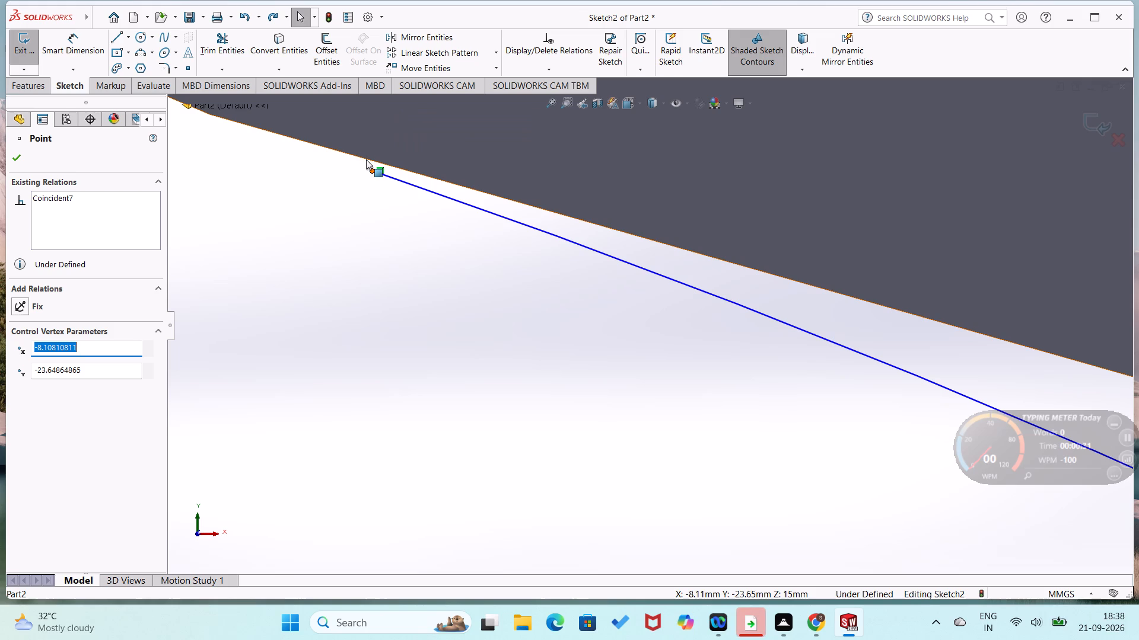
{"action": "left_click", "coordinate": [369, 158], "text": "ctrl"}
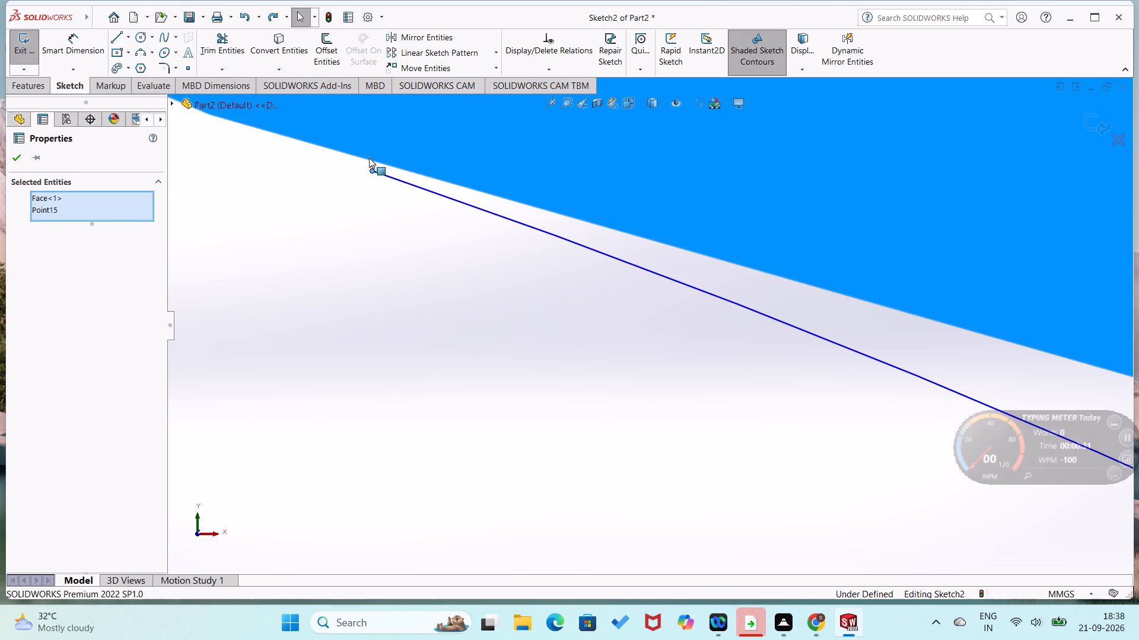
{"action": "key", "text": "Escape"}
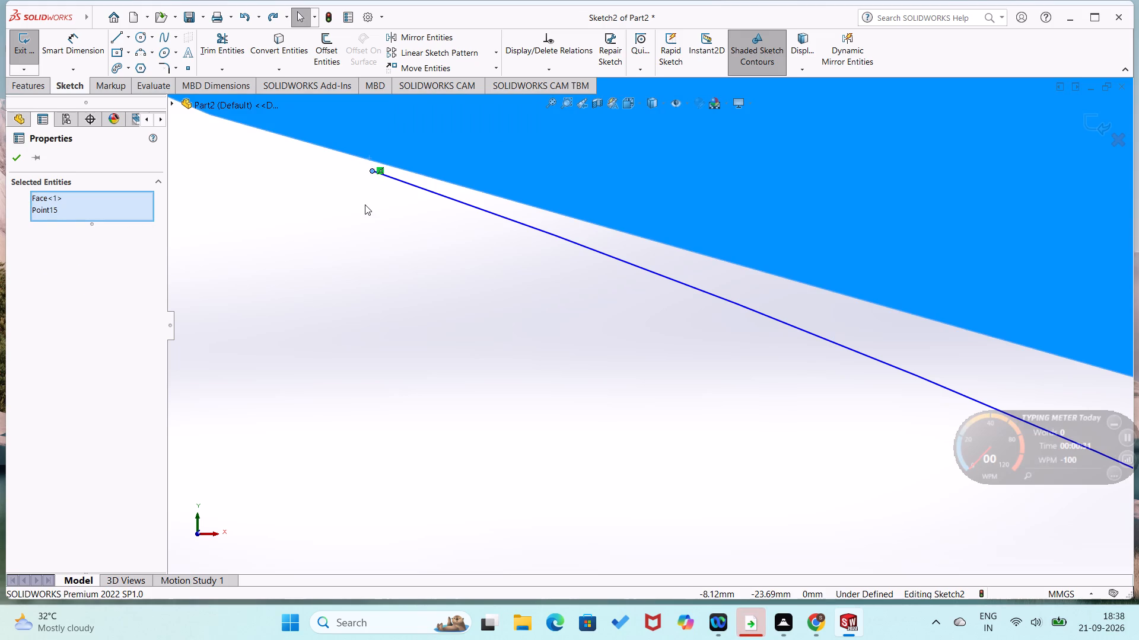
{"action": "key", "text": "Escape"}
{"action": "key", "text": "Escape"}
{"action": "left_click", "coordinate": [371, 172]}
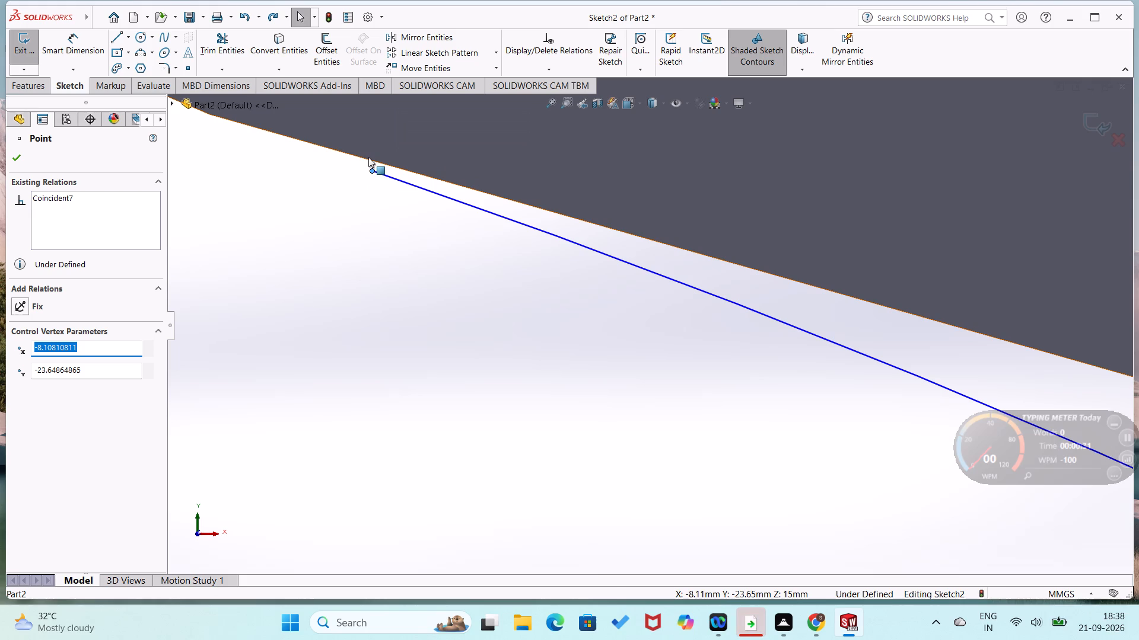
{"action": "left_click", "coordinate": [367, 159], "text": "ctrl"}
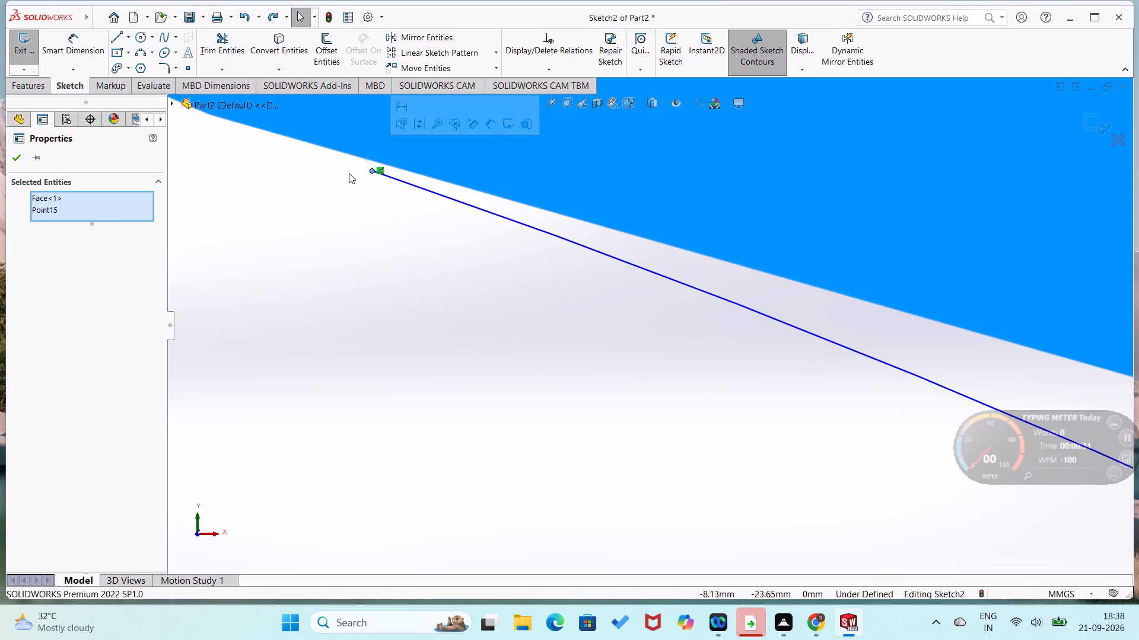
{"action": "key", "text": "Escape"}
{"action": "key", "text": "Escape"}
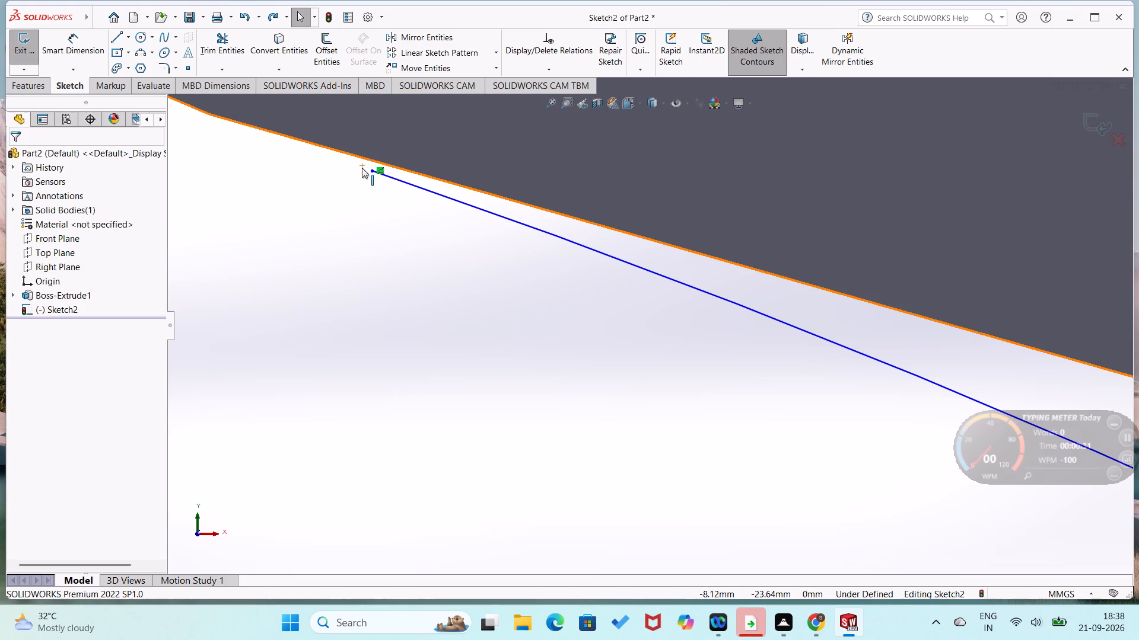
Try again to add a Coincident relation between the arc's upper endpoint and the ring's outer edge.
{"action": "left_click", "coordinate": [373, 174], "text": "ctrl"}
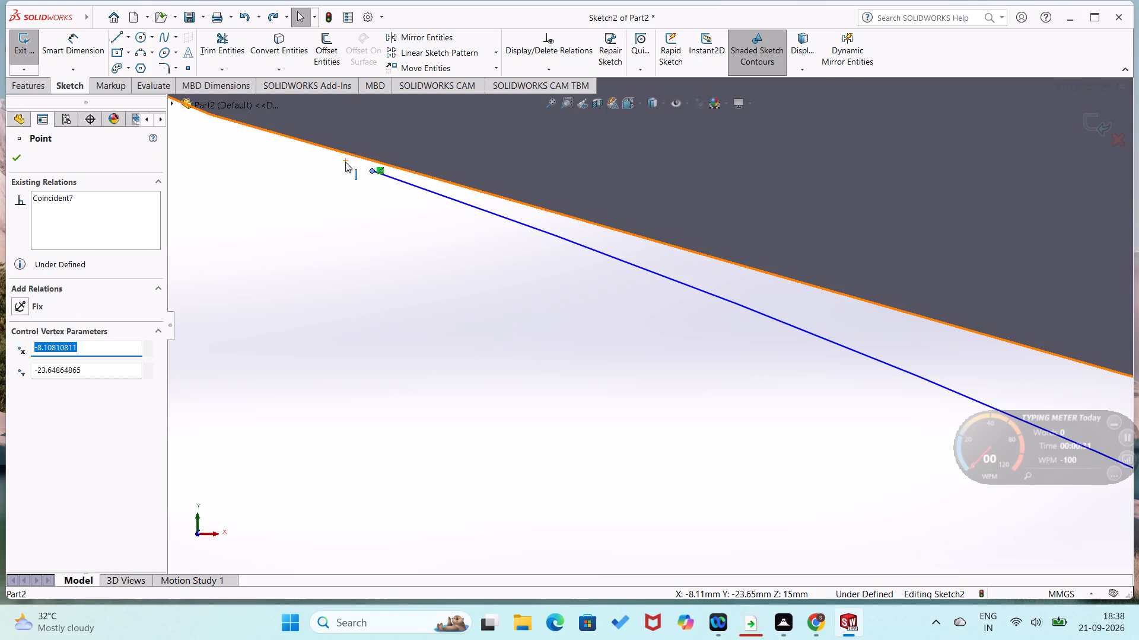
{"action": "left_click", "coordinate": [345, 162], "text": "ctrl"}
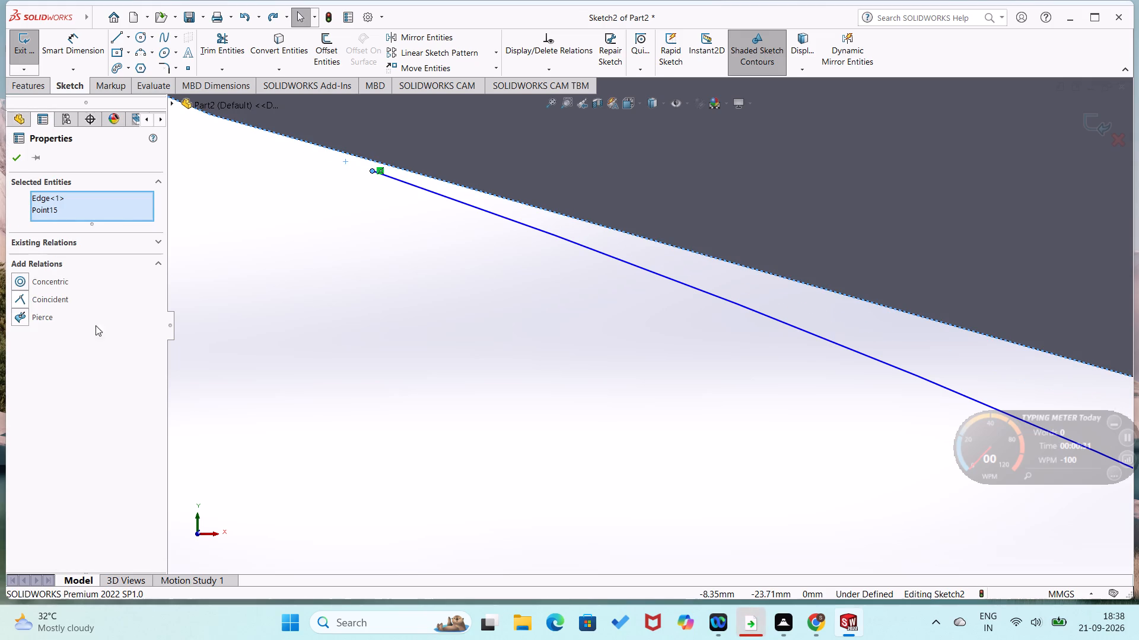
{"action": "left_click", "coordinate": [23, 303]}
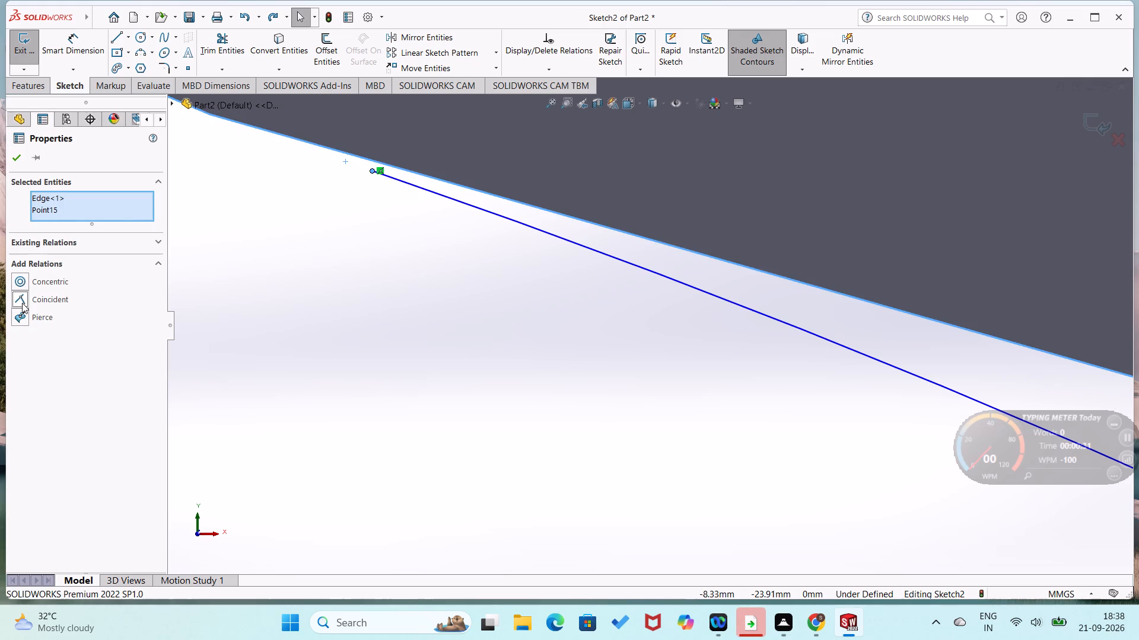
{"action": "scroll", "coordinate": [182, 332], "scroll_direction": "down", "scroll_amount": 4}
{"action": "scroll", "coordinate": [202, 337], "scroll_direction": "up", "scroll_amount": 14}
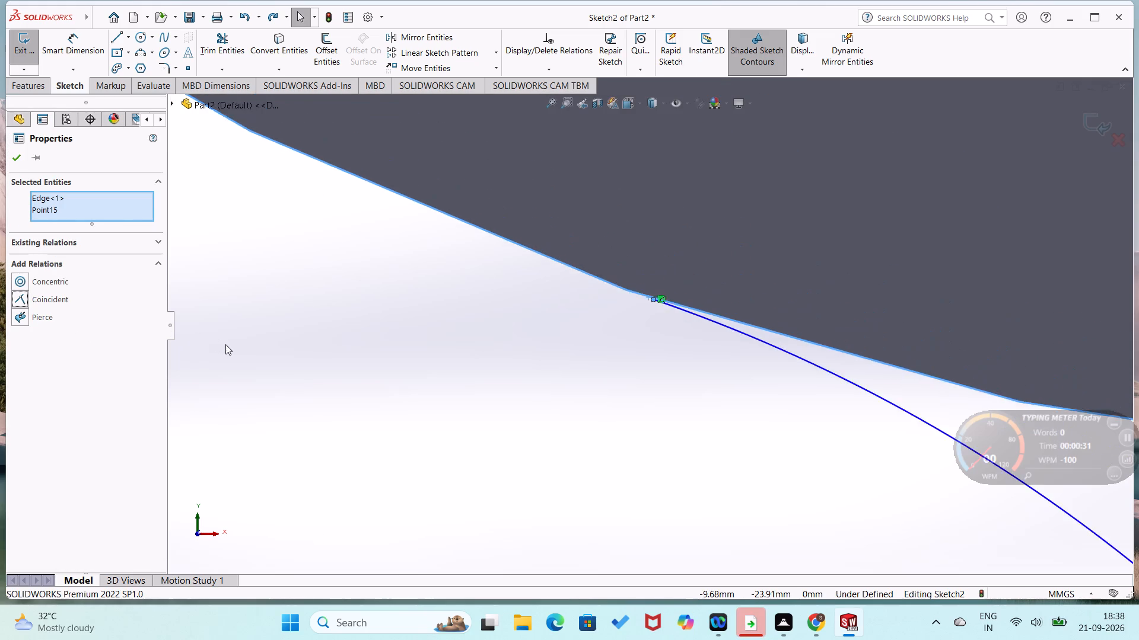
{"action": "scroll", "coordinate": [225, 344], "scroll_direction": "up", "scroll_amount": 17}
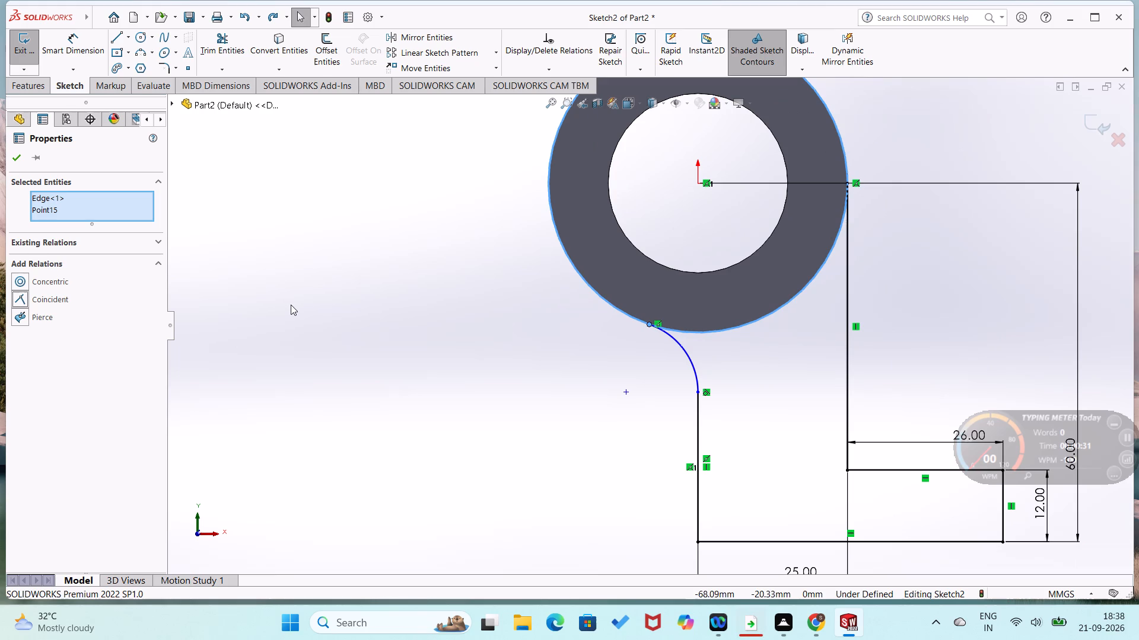
Sketch a 25 mm radius circle centred on the origin, lying over the ring's outer edge.
{"action": "right_click_drag", "start_coordinate": [296, 305], "coordinate": [205, 360]}
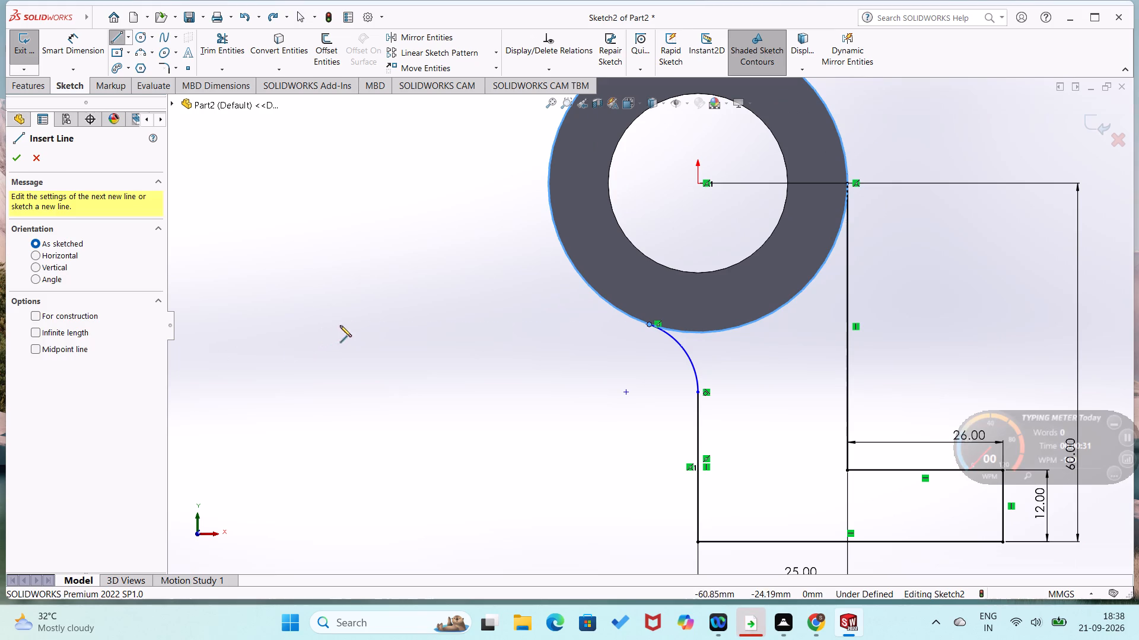
{"action": "right_click_drag", "start_coordinate": [359, 317], "coordinate": [458, 242]}
{"action": "left_click", "coordinate": [698, 185]}
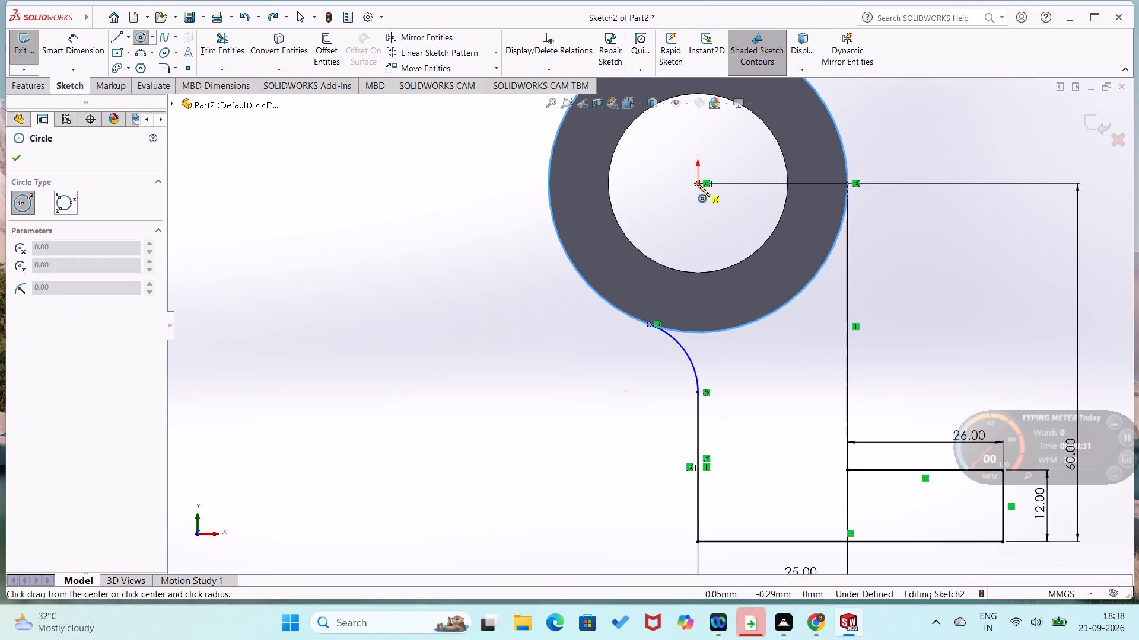
{"action": "left_click", "coordinate": [772, 316]}
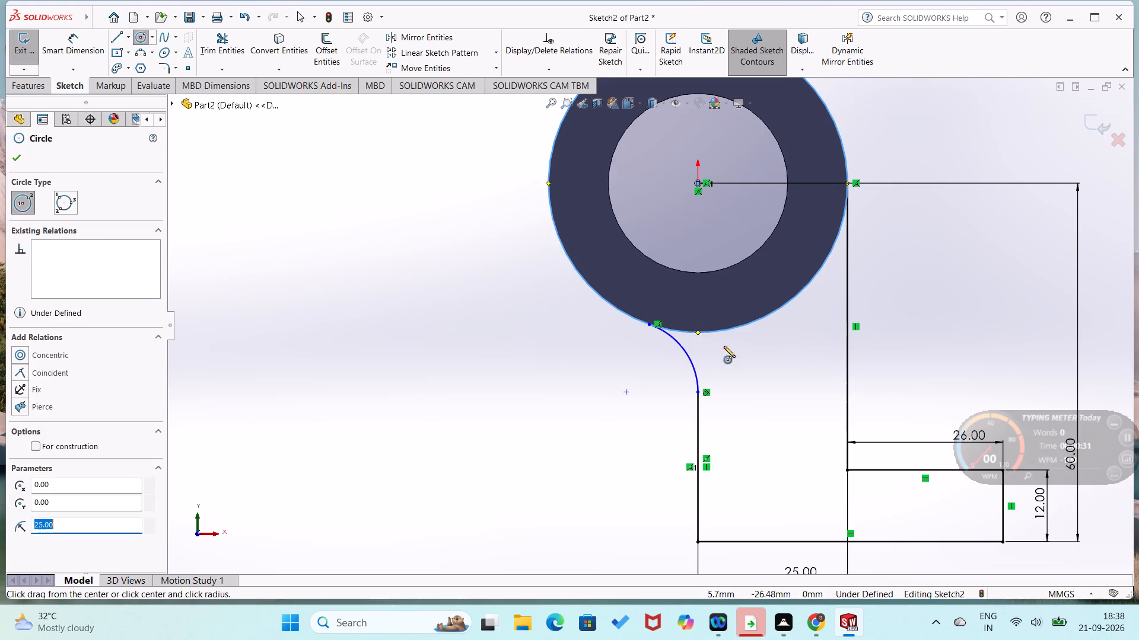
{"action": "scroll", "coordinate": [540, 392], "scroll_direction": "down", "scroll_amount": 6}
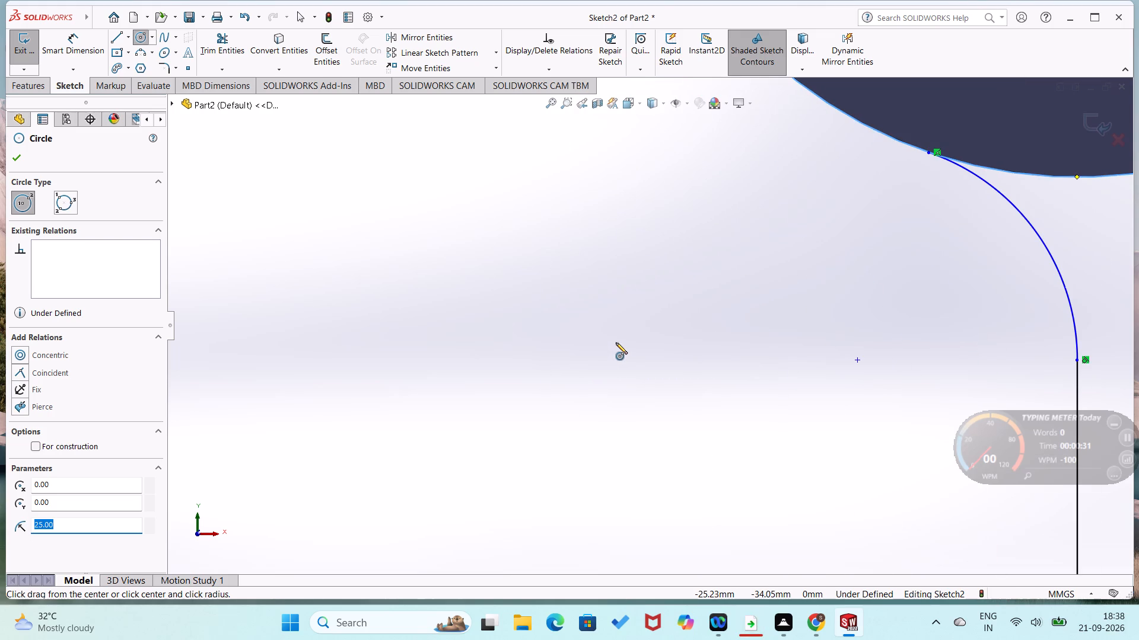
{"action": "key", "text": "grave"}
{"action": "scroll", "coordinate": [638, 329], "scroll_direction": "up", "scroll_amount": 6}
Add a diameter dimension to the new circle, placed outside the ring.
{"action": "right_click_drag", "start_coordinate": [619, 332], "coordinate": [494, 359]}
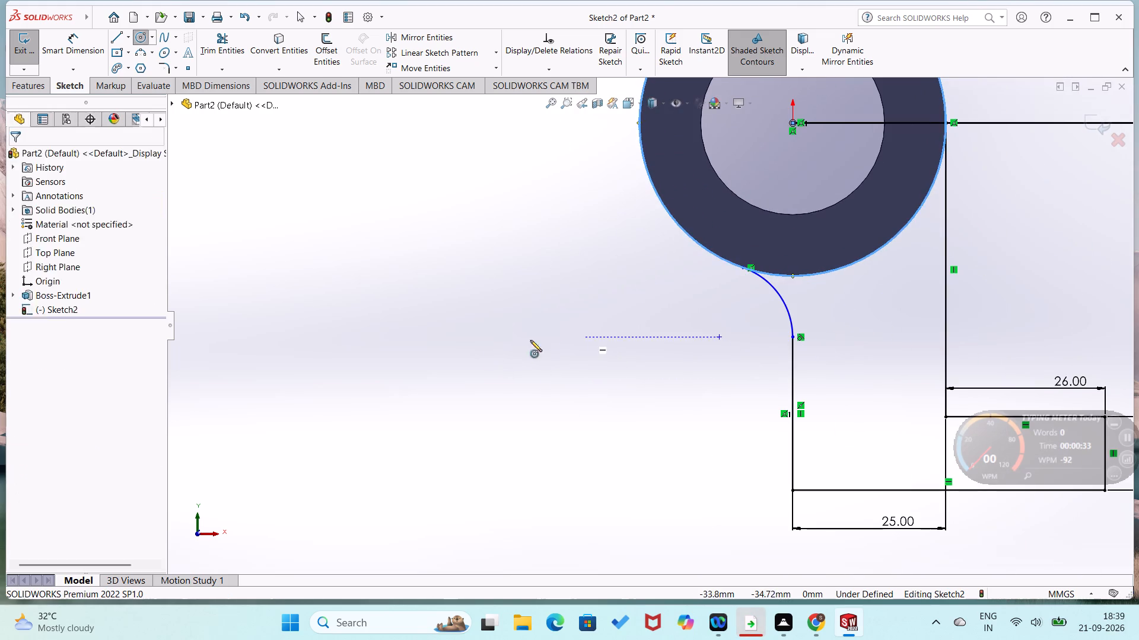
{"action": "right_click_drag", "start_coordinate": [575, 312], "coordinate": [579, 196]}
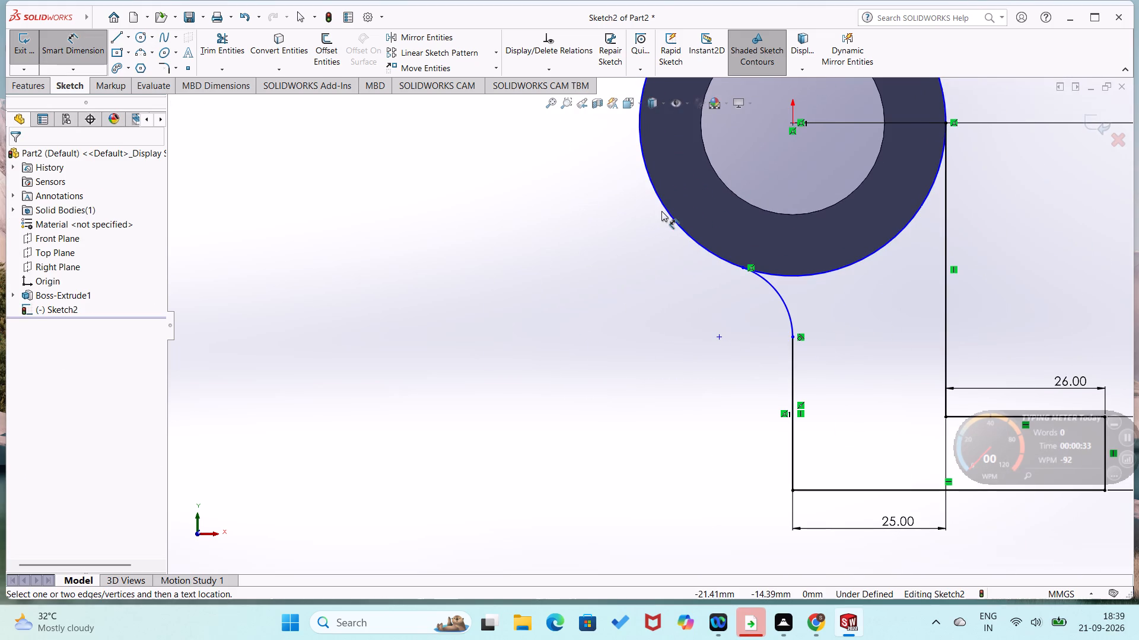
{"action": "left_click", "coordinate": [663, 210]}
{"action": "left_click", "coordinate": [626, 210]}
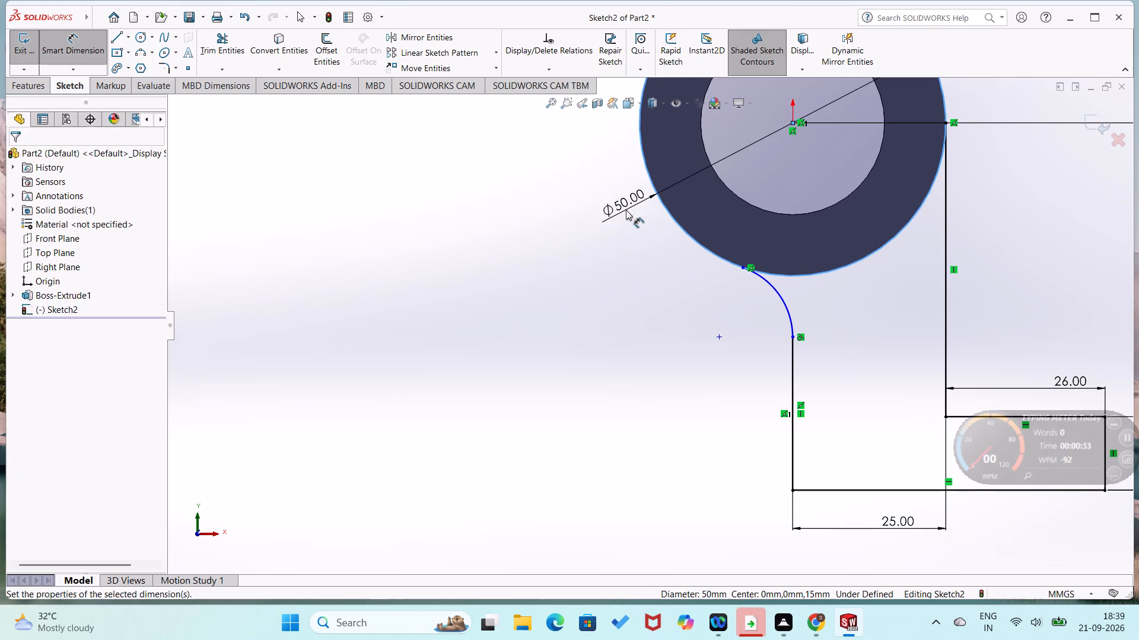
{"action": "left_click", "coordinate": [576, 194]}
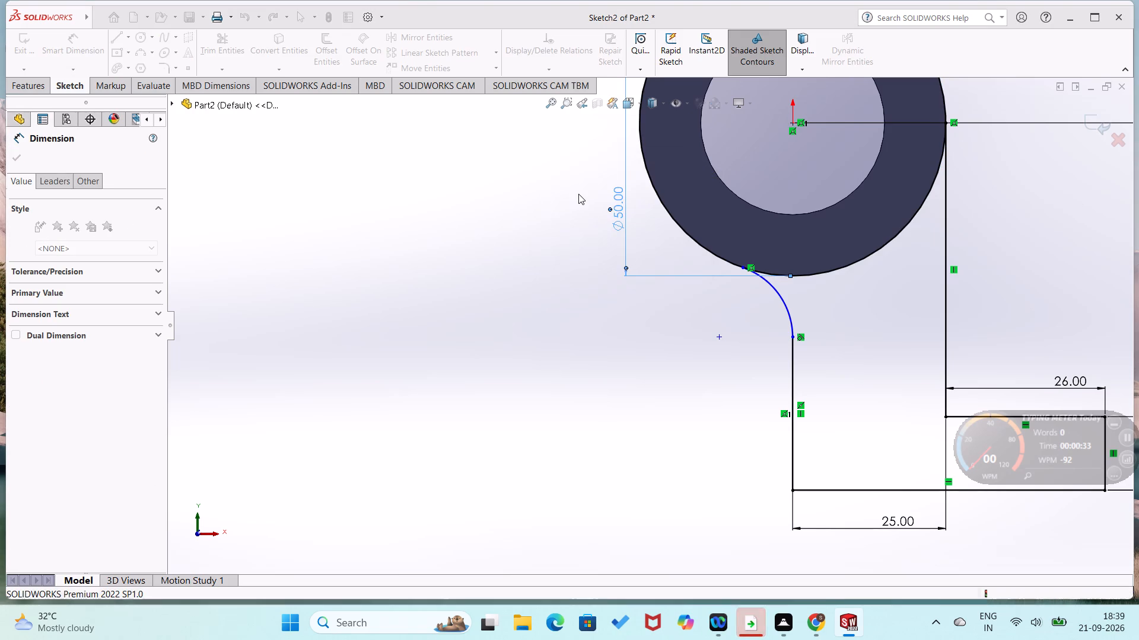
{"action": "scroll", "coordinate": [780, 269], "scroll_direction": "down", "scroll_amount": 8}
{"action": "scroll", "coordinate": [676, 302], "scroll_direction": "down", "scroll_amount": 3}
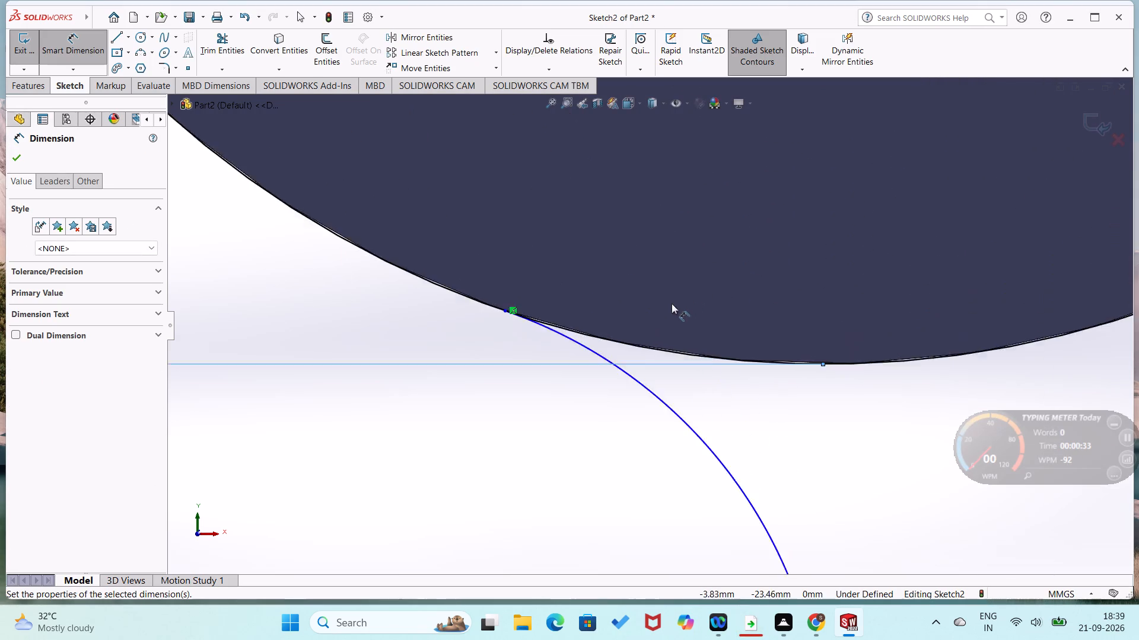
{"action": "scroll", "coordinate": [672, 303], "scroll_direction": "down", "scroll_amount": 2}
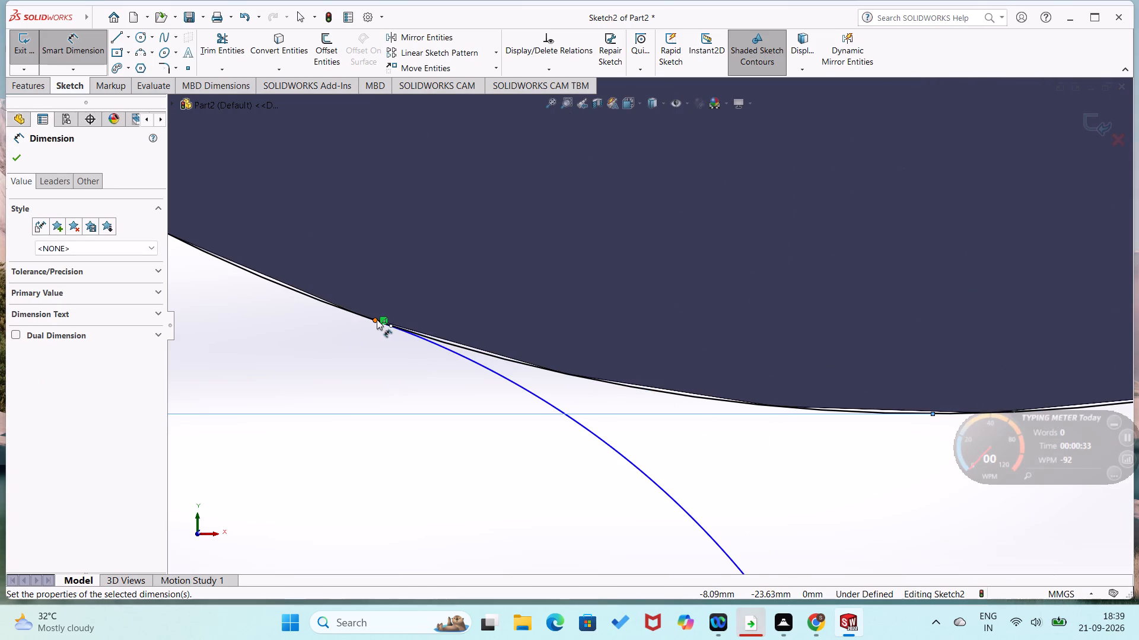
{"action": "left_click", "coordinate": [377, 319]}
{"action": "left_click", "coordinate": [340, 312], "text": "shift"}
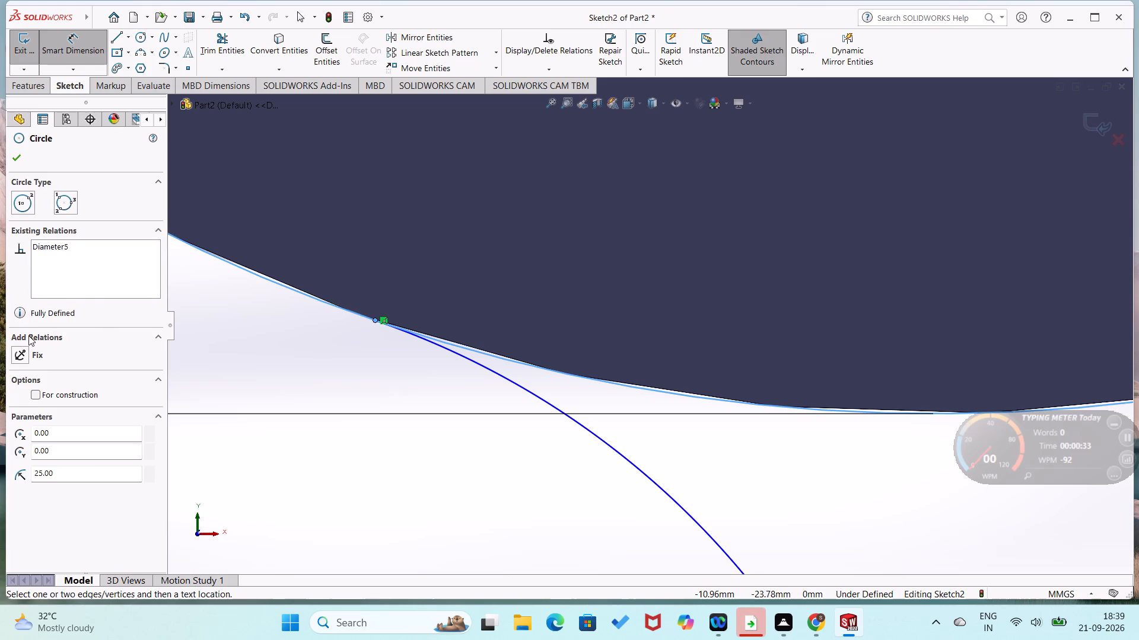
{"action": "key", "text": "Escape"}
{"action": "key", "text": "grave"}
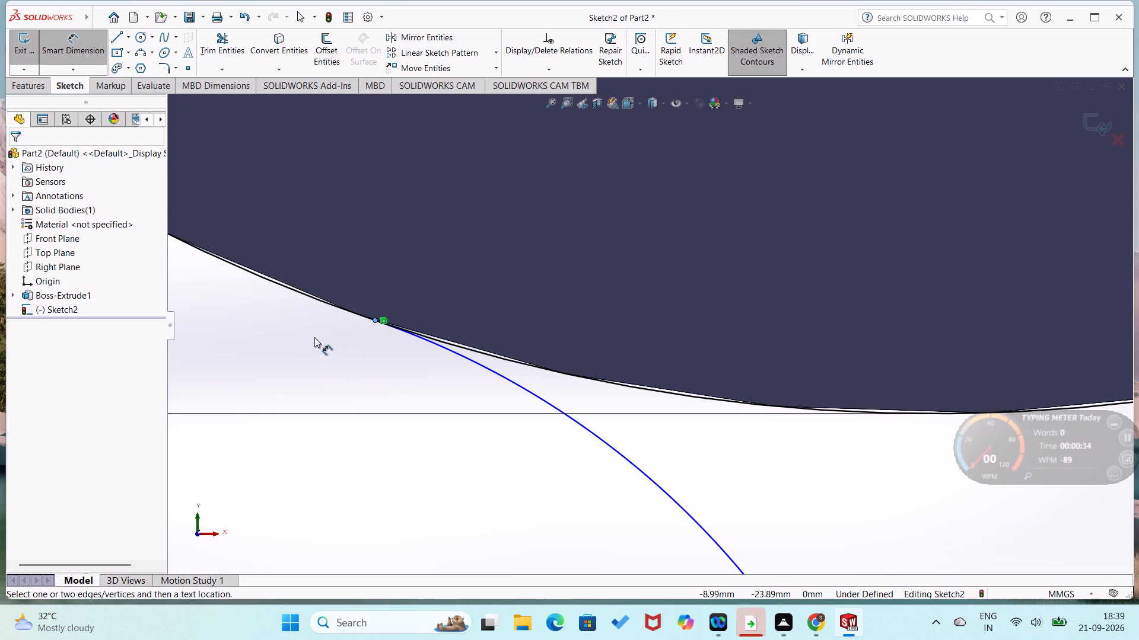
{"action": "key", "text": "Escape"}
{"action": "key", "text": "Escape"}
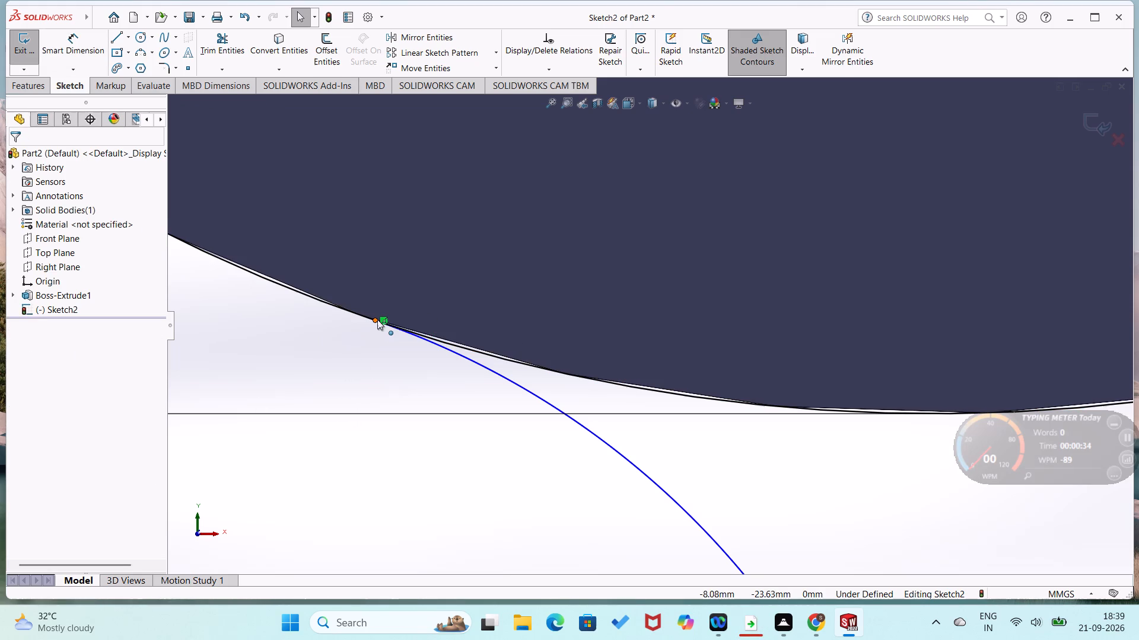
Add a Coincident relation between the arc's upper endpoint and the newly sketched circle.
{"action": "left_click", "coordinate": [376, 321]}
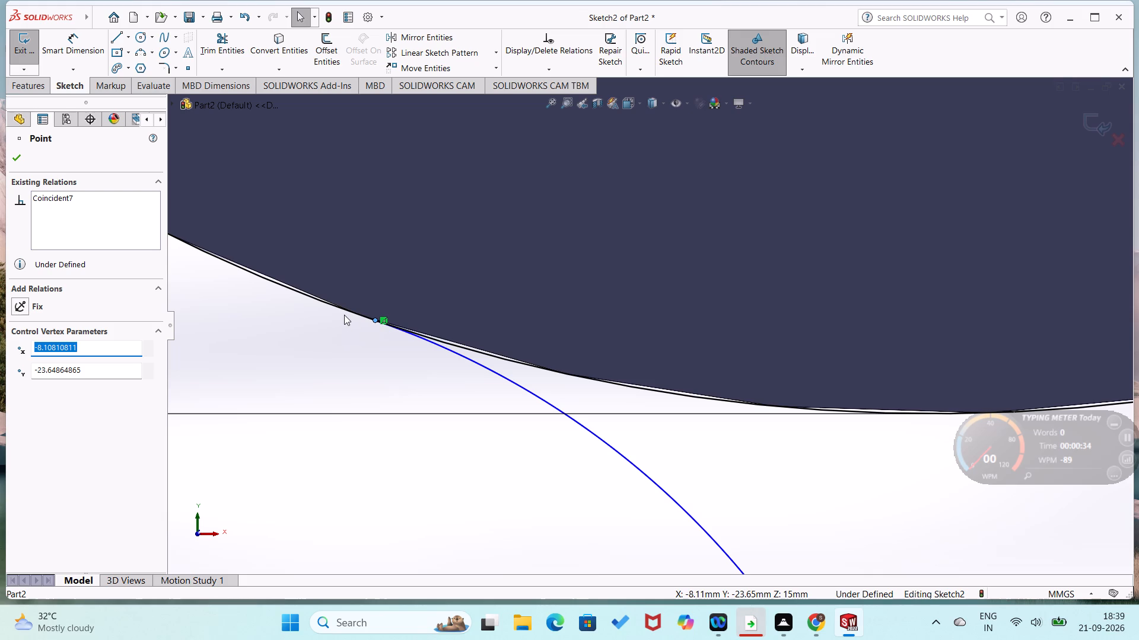
{"action": "left_click", "coordinate": [345, 311], "text": "ctrl"}
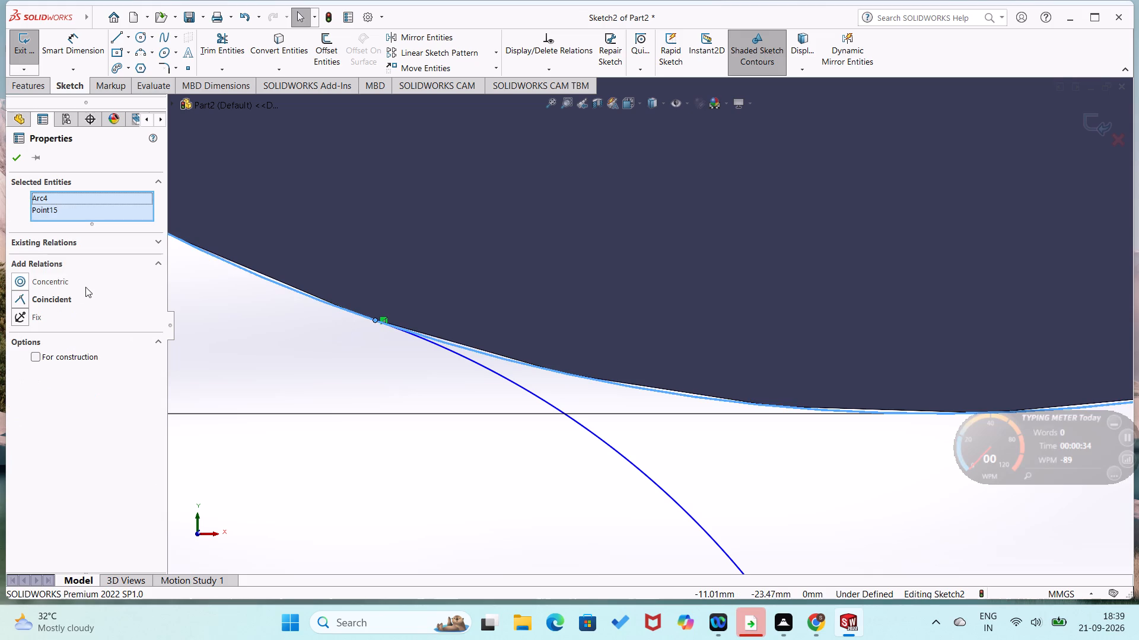
{"action": "left_click", "coordinate": [21, 299]}
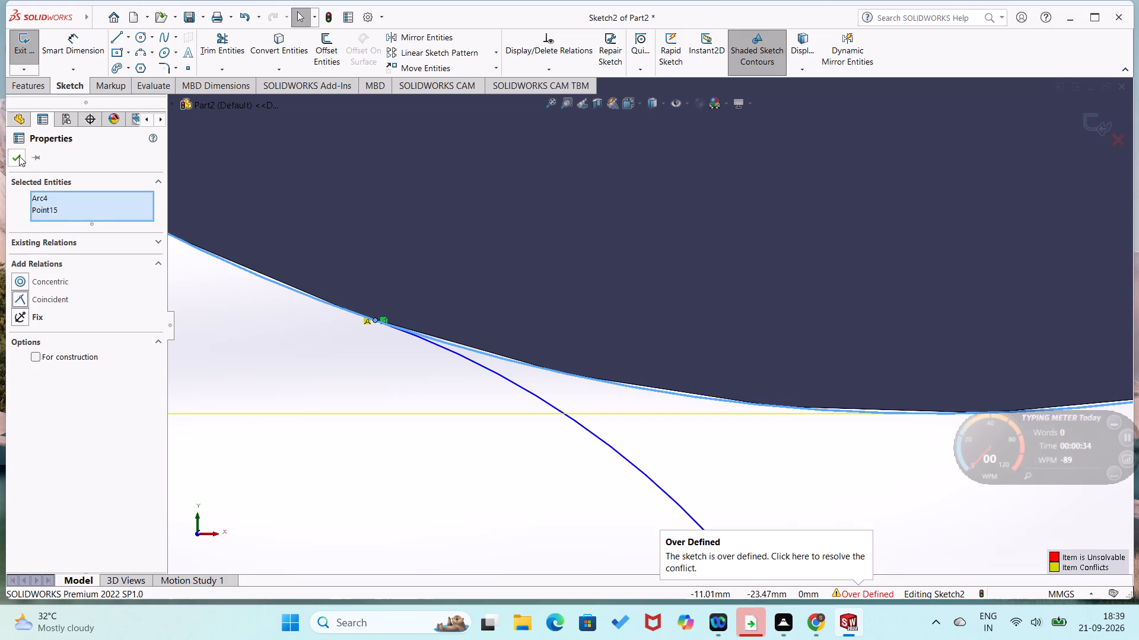
{"action": "left_click", "coordinate": [19, 156]}
Examine the arc's contact with the circle, the circle's junction with the vertical line, and the whole profile.
{"action": "scroll", "coordinate": [289, 331], "scroll_direction": "down", "scroll_amount": 5}
{"action": "scroll", "coordinate": [393, 365], "scroll_direction": "down", "scroll_amount": 7}
{"action": "scroll", "coordinate": [406, 369], "scroll_direction": "up", "scroll_amount": 6}
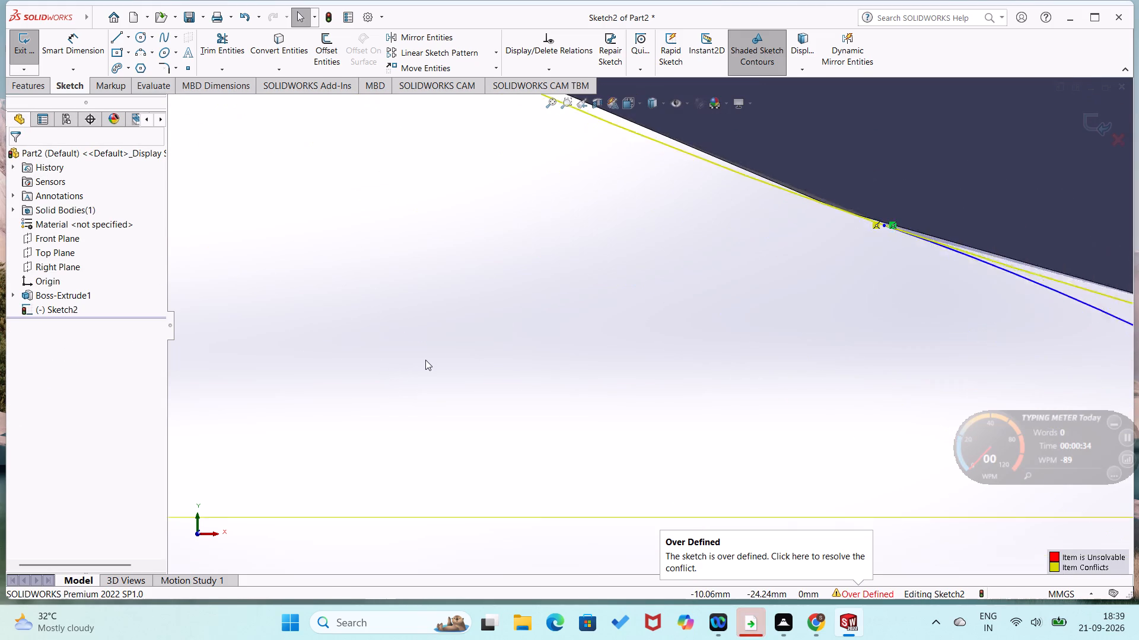
{"action": "scroll", "coordinate": [425, 360], "scroll_direction": "up", "scroll_amount": 14}
{"action": "scroll", "coordinate": [669, 448], "scroll_direction": "up", "scroll_amount": 2}
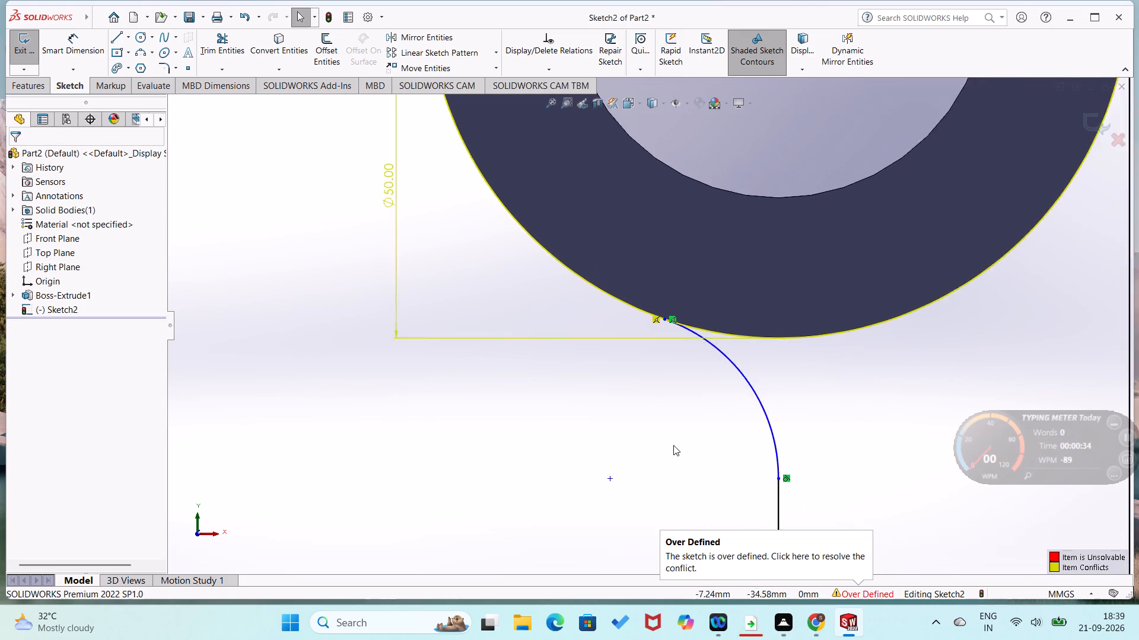
{"action": "scroll", "coordinate": [673, 445], "scroll_direction": "up", "scroll_amount": 3}
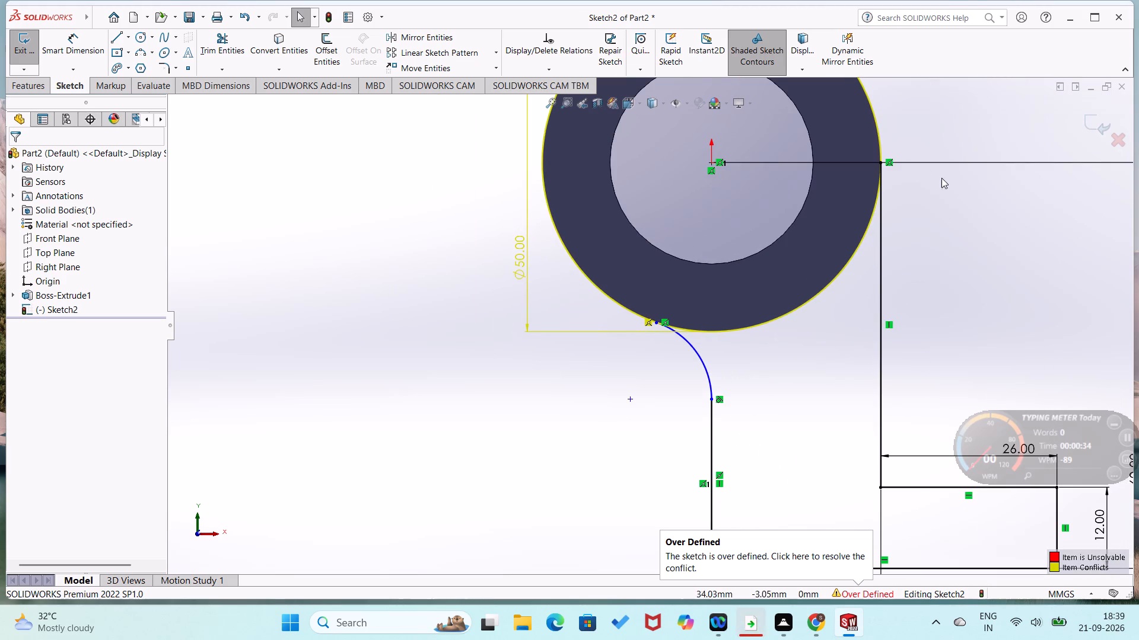
{"action": "scroll", "coordinate": [902, 161], "scroll_direction": "down", "scroll_amount": 16}
{"action": "scroll", "coordinate": [468, 324], "scroll_direction": "up", "scroll_amount": 2}
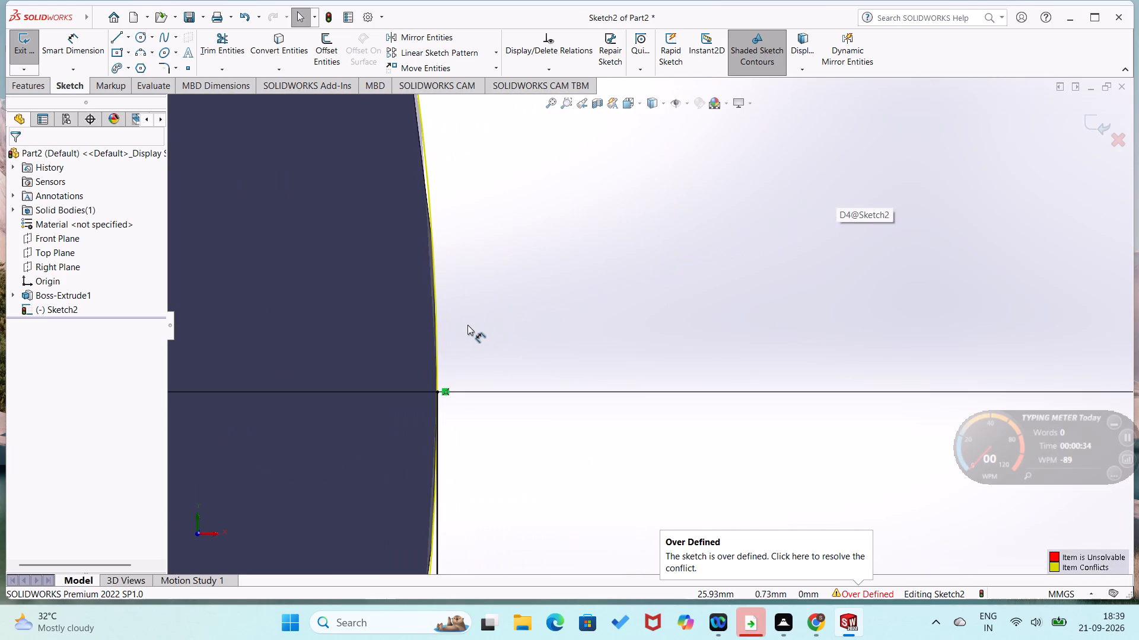
{"action": "scroll", "coordinate": [467, 325], "scroll_direction": "down", "scroll_amount": 4}
{"action": "scroll", "coordinate": [457, 351], "scroll_direction": "up", "scroll_amount": 19}
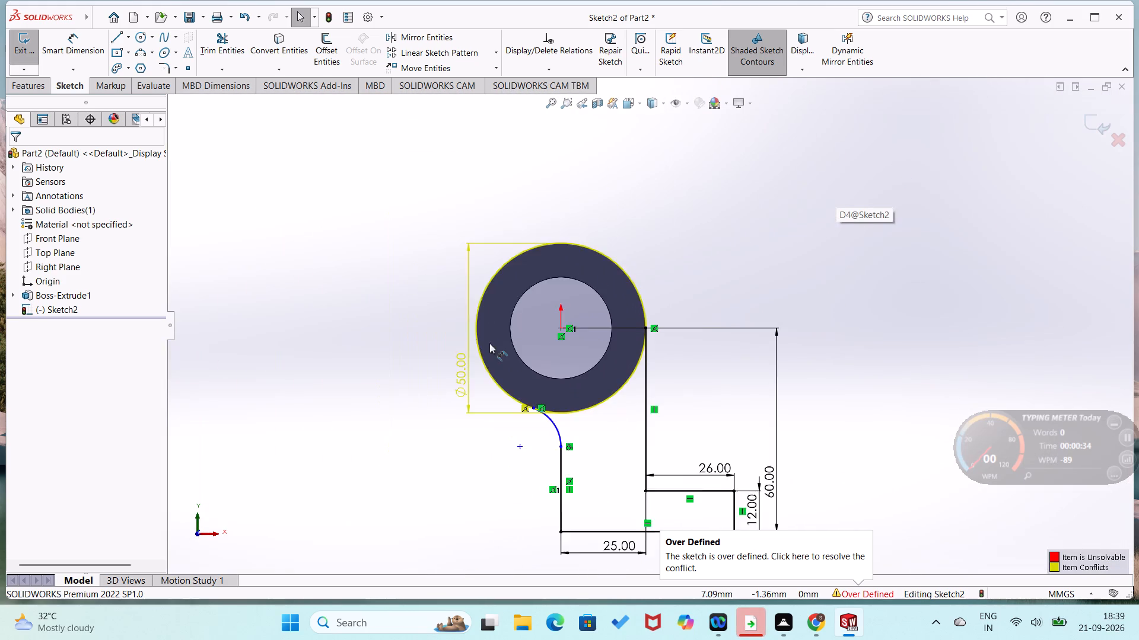
Undo the recent sketch edits back to the original 12 mm radius arc, removing the extra circle and the redrawn arc.
{"action": "scroll", "coordinate": [489, 343], "scroll_direction": "up", "scroll_amount": 7}
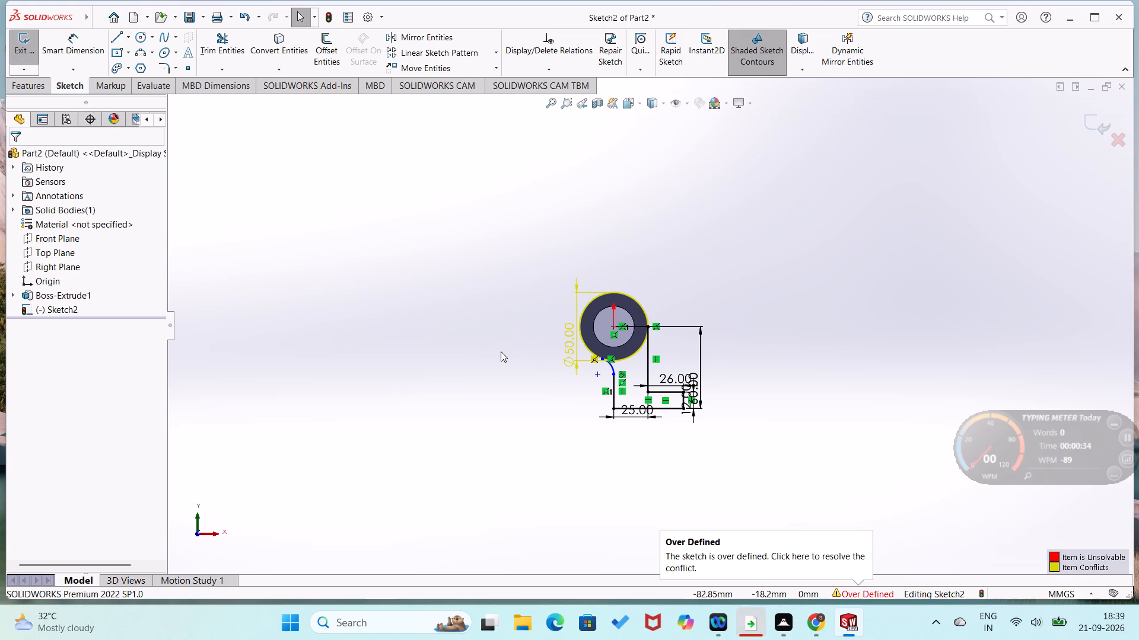
{"action": "key", "text": "ctrl+z"}
{"action": "key", "text": "ctrl+z"}
{"action": "key", "text": "ctrl+z"}
{"action": "key", "text": "ctrl+z"}
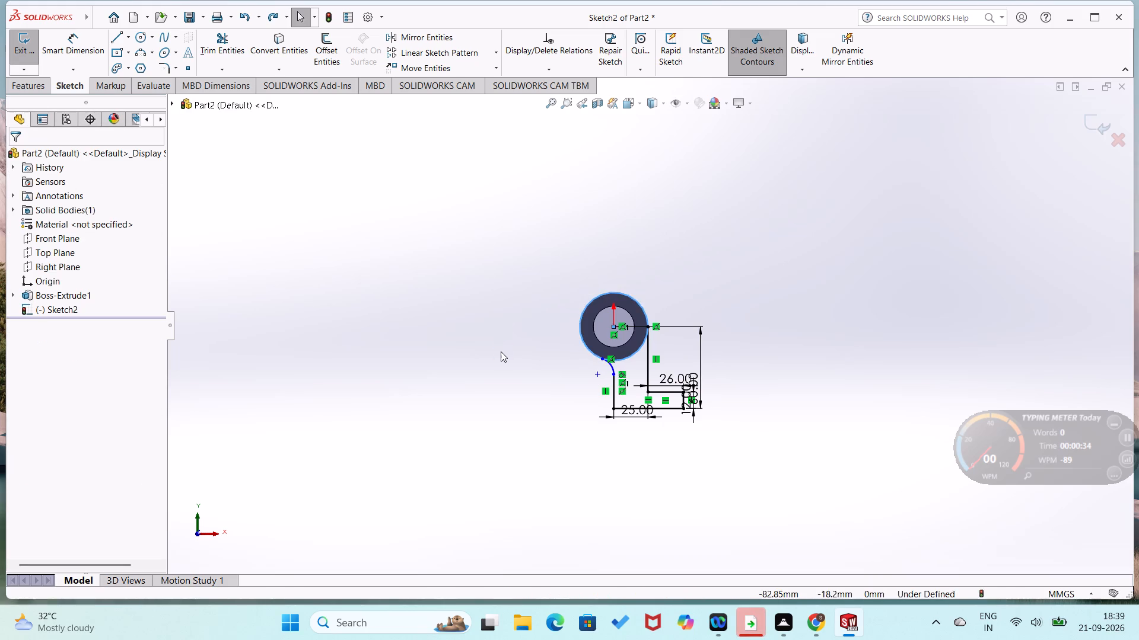
{"action": "key", "text": "ctrl+z"}
{"action": "key", "text": "ctrl+z"}
{"action": "key", "text": "ctrl+z"}
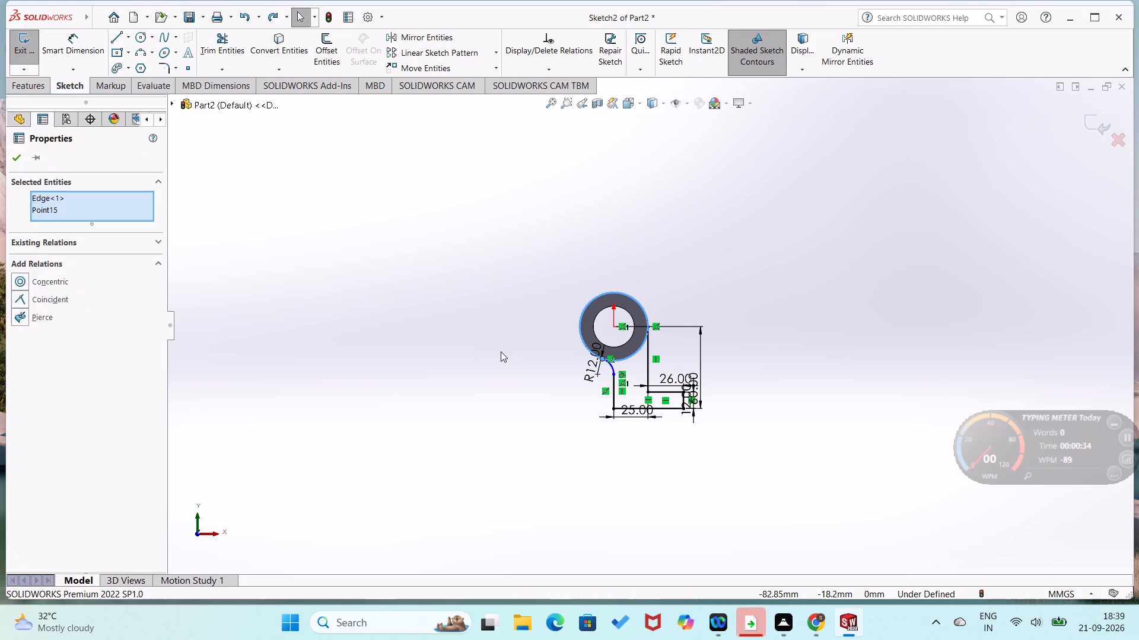
{"action": "key", "text": "ctrl+z"}
{"action": "key", "text": "ctrl+z"}
{"action": "key", "text": "ctrl+z"}
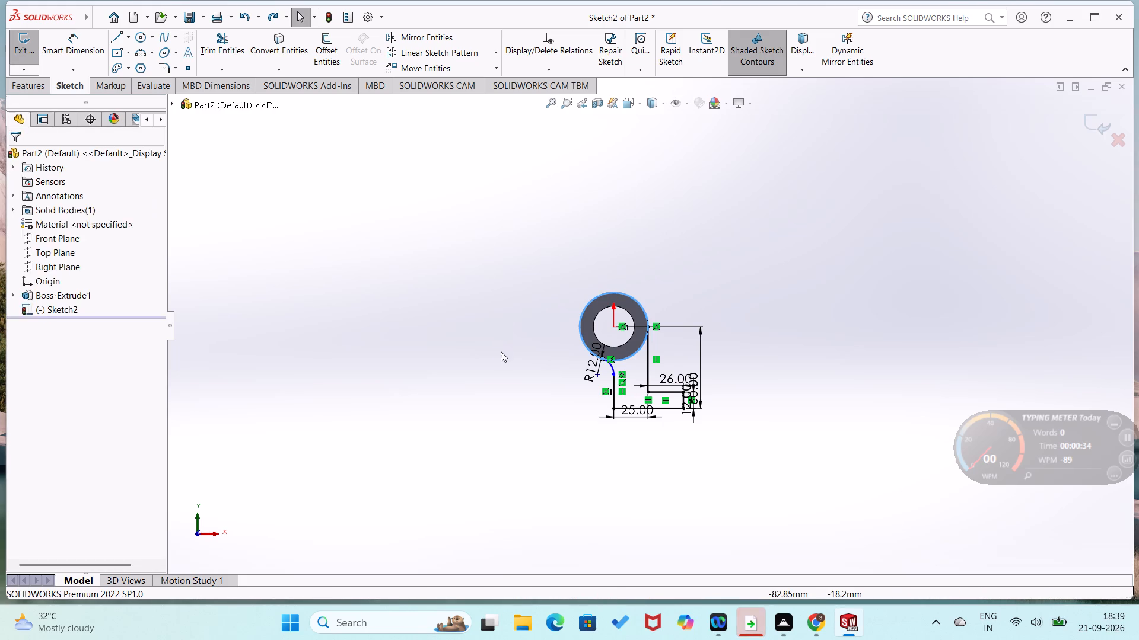
{"action": "key", "text": "ctrl+z"}
{"action": "key", "text": "ctrl+z"}
{"action": "key", "text": "ctrl+z"}
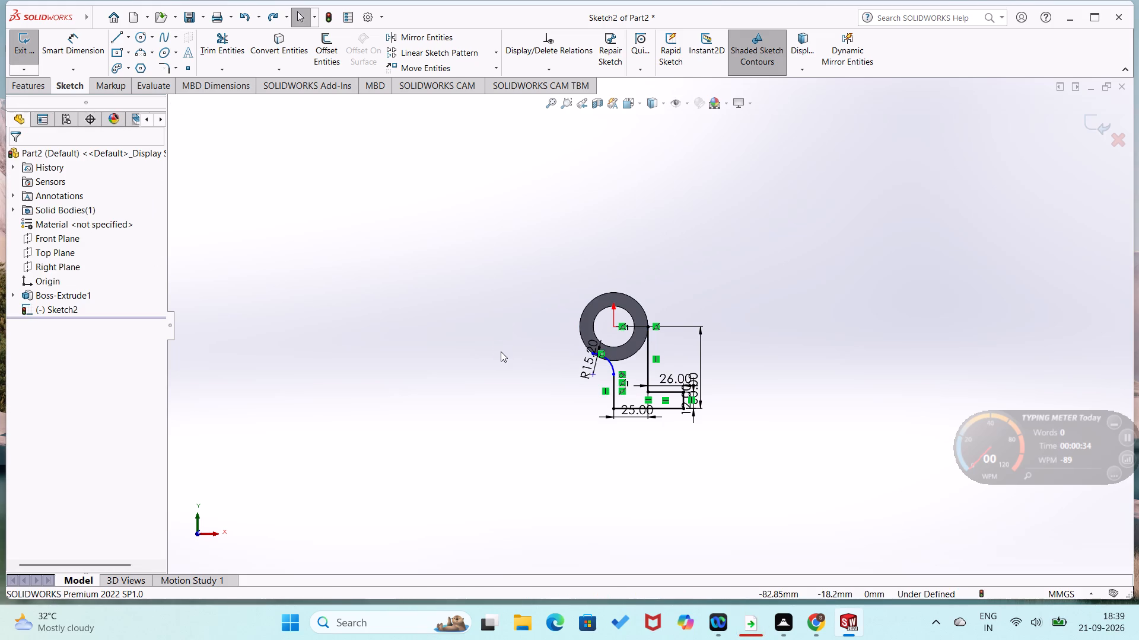
{"action": "key", "text": "ctrl+z"}
{"action": "key", "text": "ctrl+z"}
{"action": "key", "text": "ctrl+z"}
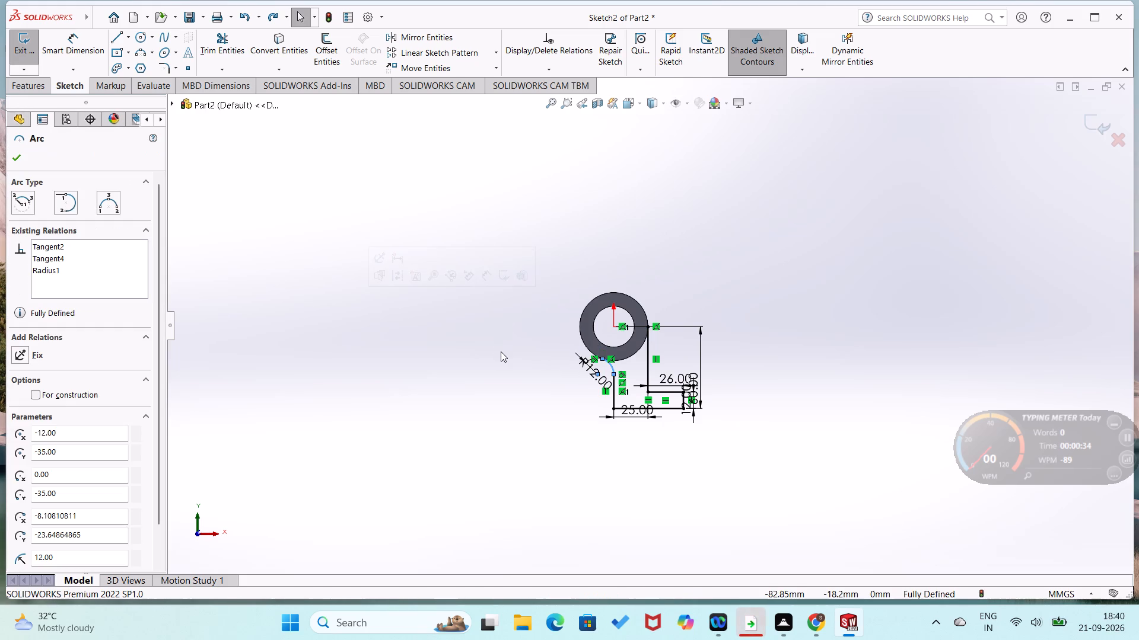
{"action": "key", "text": "ctrl+8"}
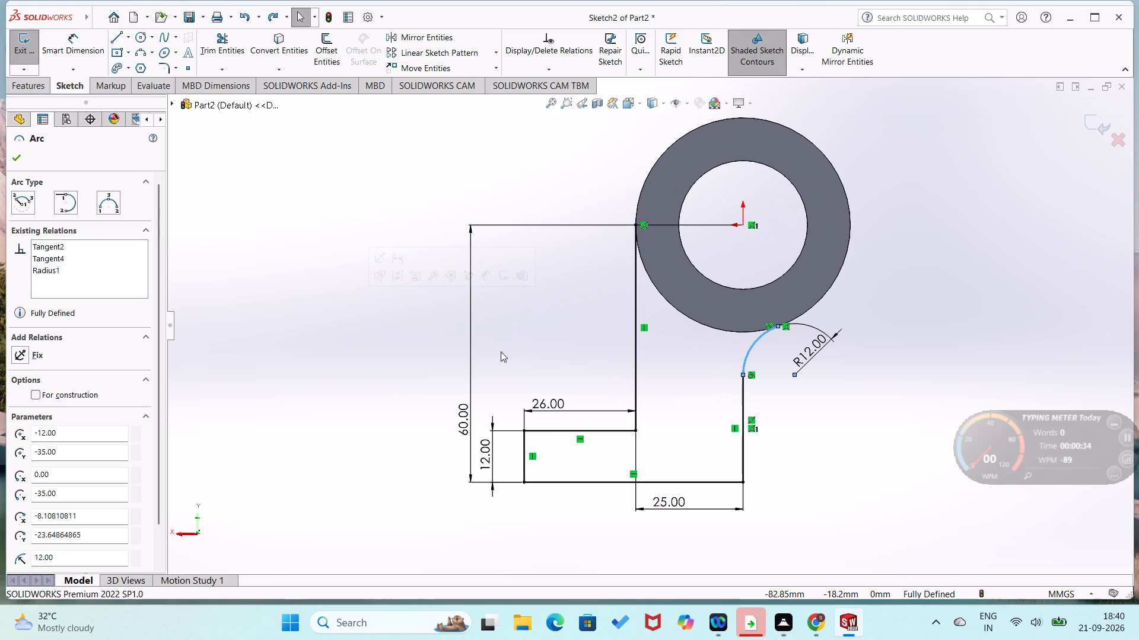
{"action": "key", "text": "ctrl+8"}
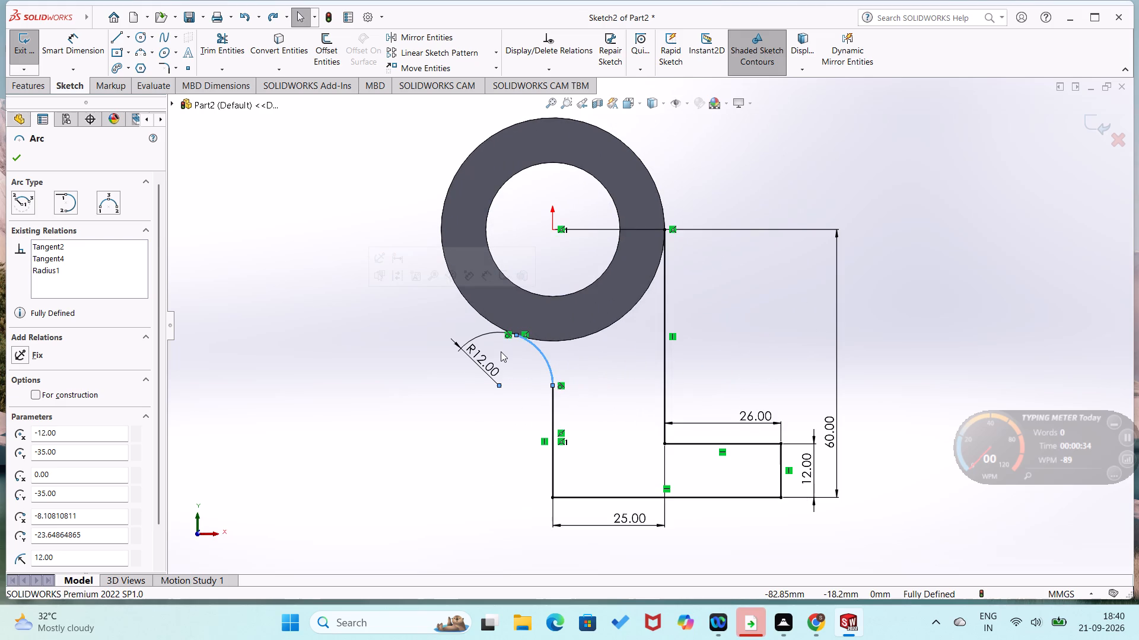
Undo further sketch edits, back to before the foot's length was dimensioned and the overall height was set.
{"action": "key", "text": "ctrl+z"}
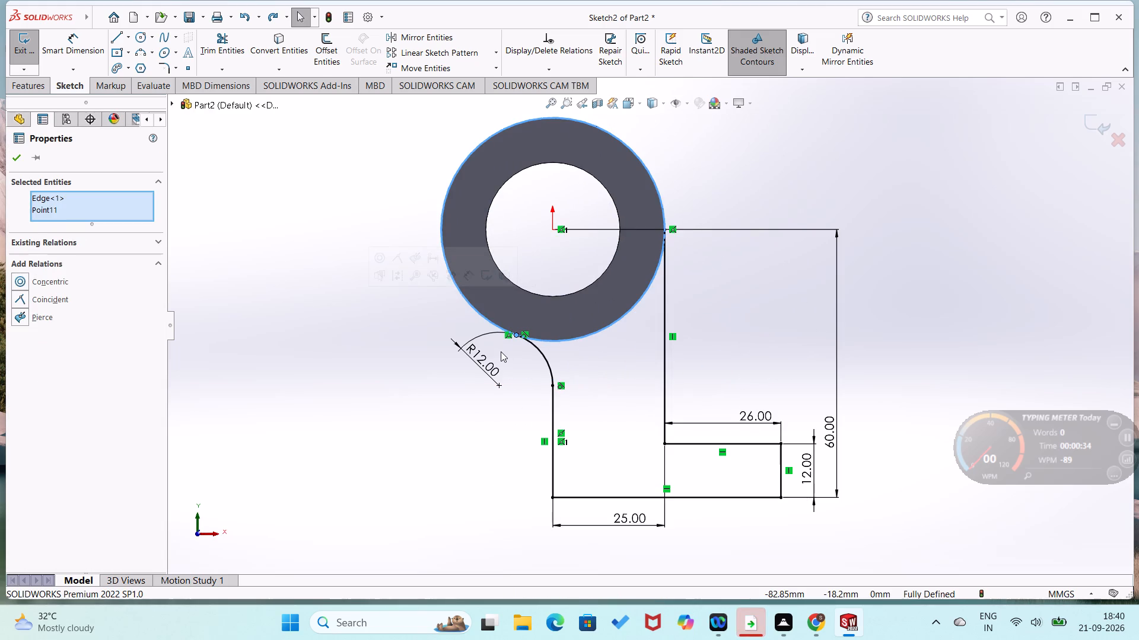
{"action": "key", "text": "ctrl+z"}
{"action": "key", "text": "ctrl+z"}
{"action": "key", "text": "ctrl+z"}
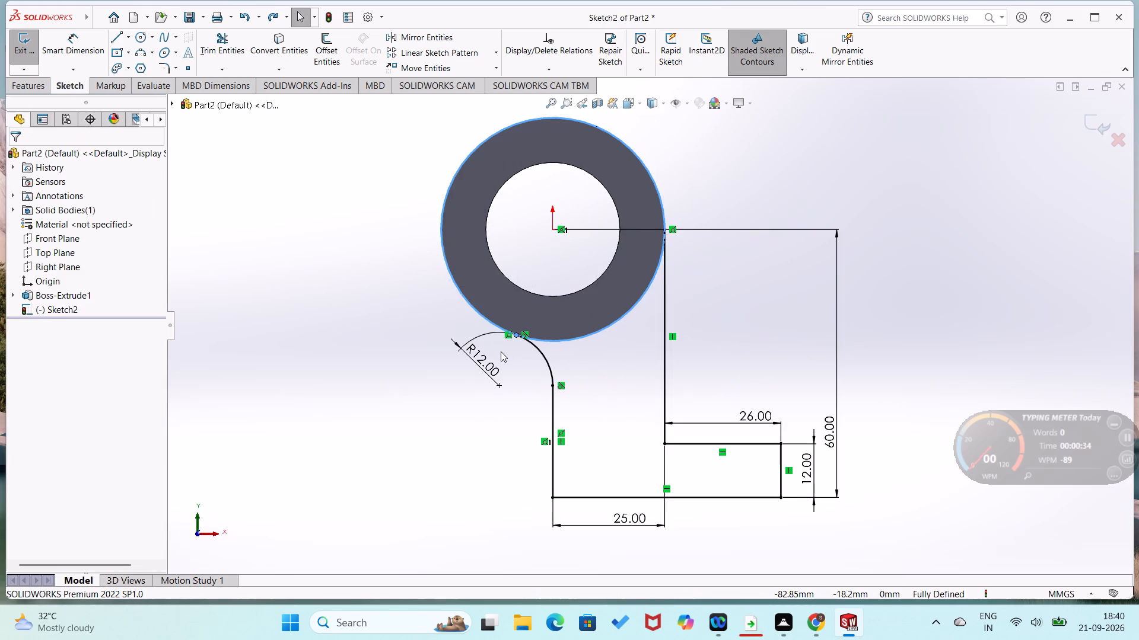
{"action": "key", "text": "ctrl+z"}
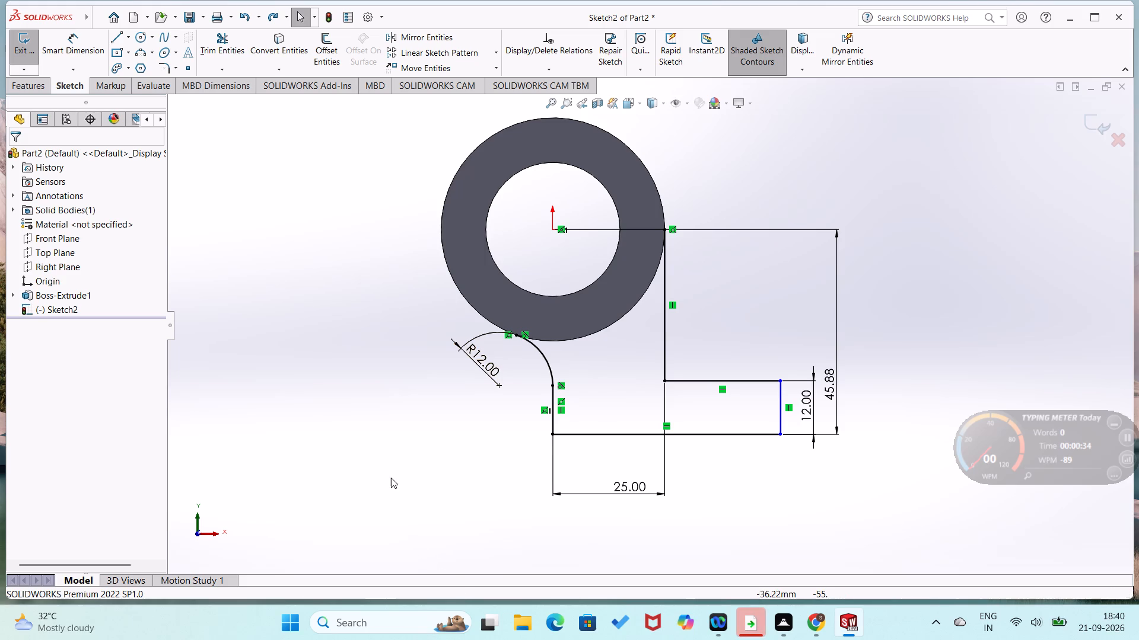
Set the vertical distance from the origin to the bottom edge of the base profile to 60 mm.
{"action": "right_click_drag", "start_coordinate": [376, 481], "coordinate": [367, 366]}
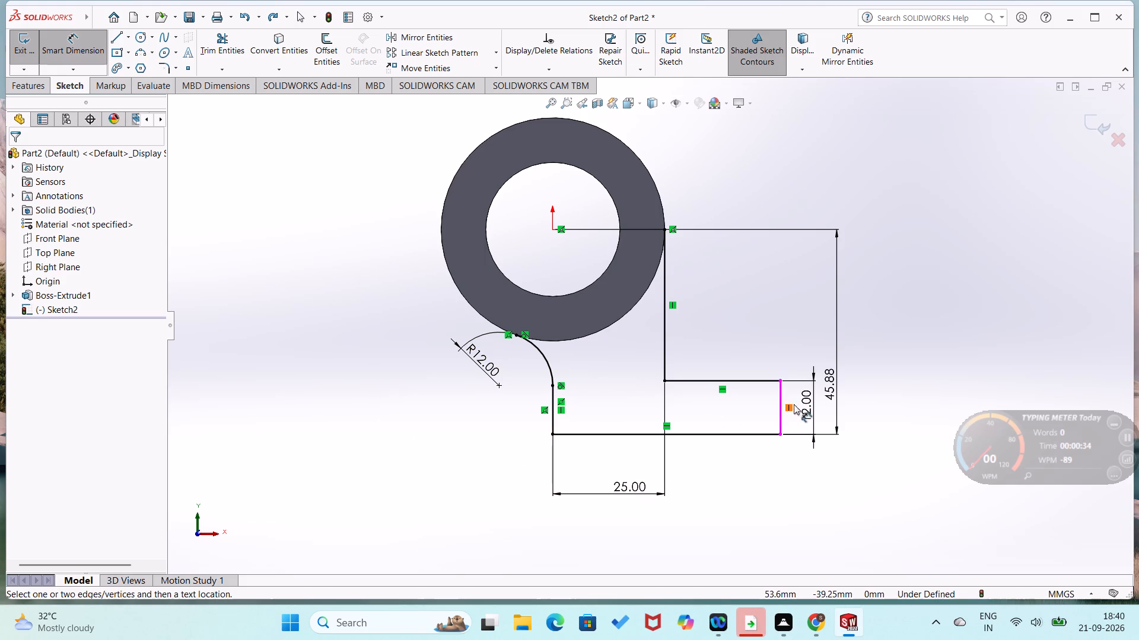
{"action": "double_click", "coordinate": [835, 389]}
{"action": "type", "text": "60"}
{"action": "key", "text": "Return"}
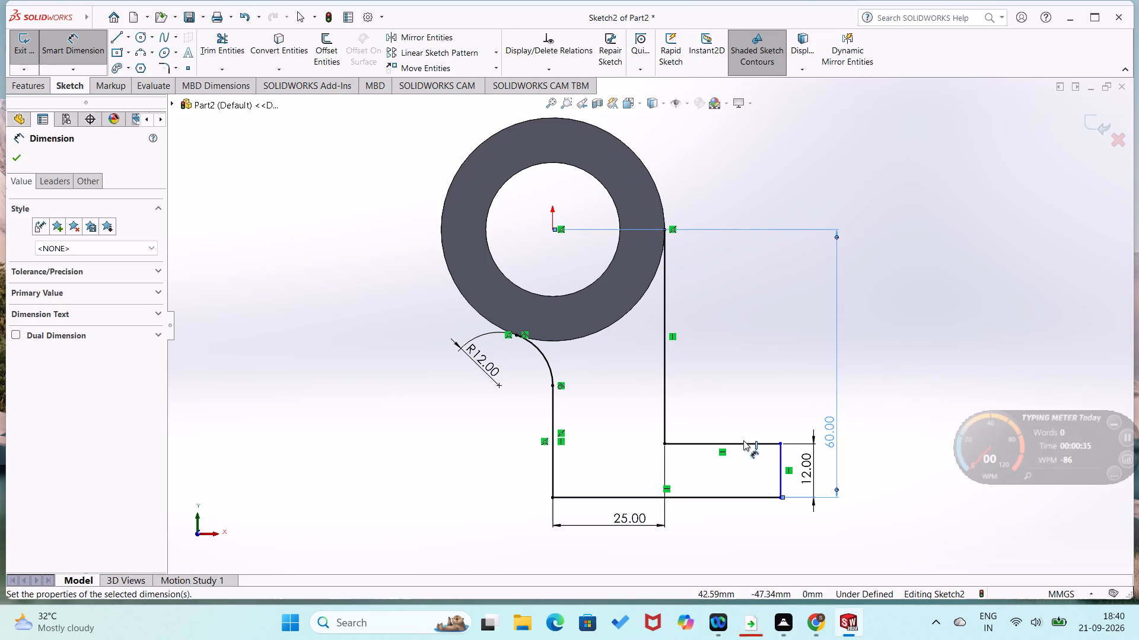
Dimension the top edge of the base profile's projecting foot at 26 mm.
{"action": "left_click", "coordinate": [750, 441]}
{"action": "left_click", "coordinate": [752, 429]}
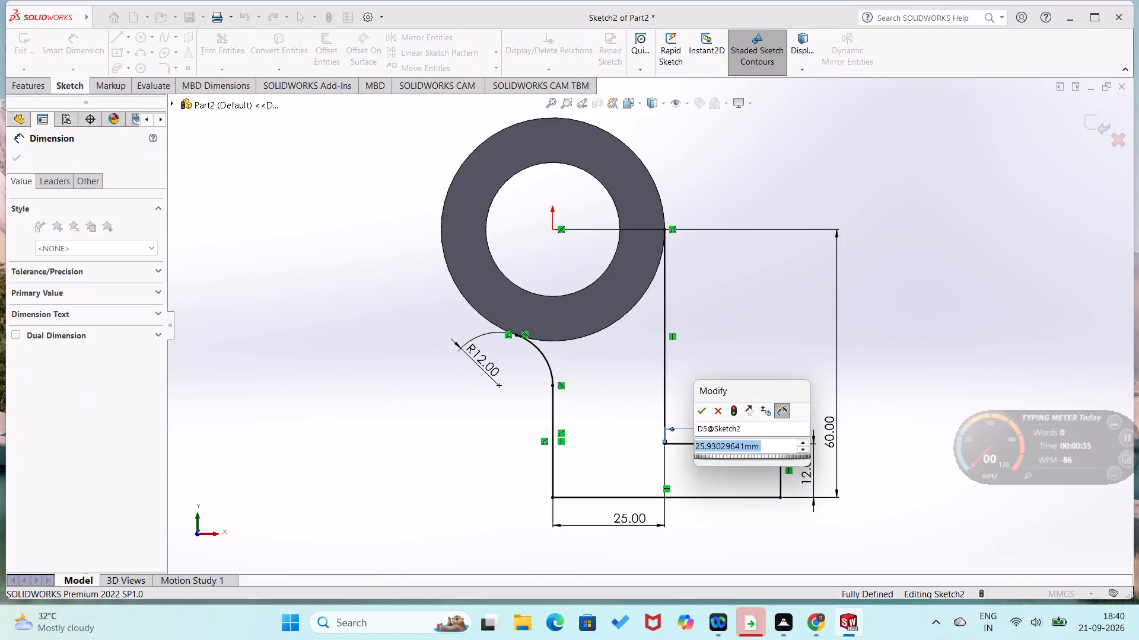
{"action": "key", "text": "2"}
{"action": "key", "text": "6"}
{"action": "key", "text": "Return"}
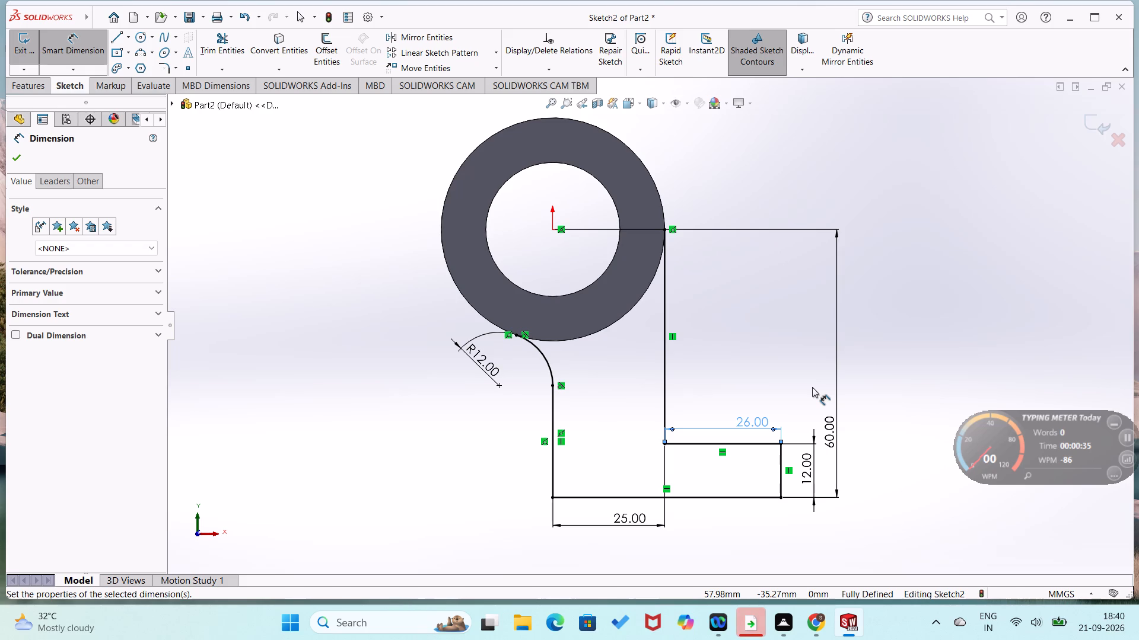
Delete the 12 mm radius arc between the ring and the short vertical line.
{"action": "left_click", "coordinate": [550, 369]}
{"action": "key", "text": "Delete"}
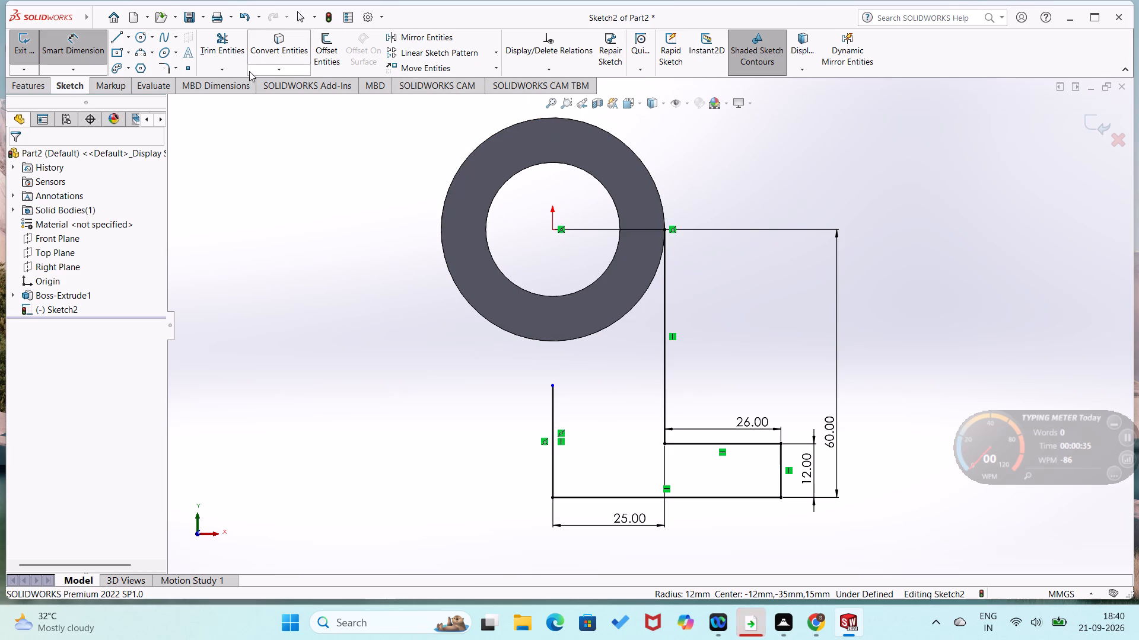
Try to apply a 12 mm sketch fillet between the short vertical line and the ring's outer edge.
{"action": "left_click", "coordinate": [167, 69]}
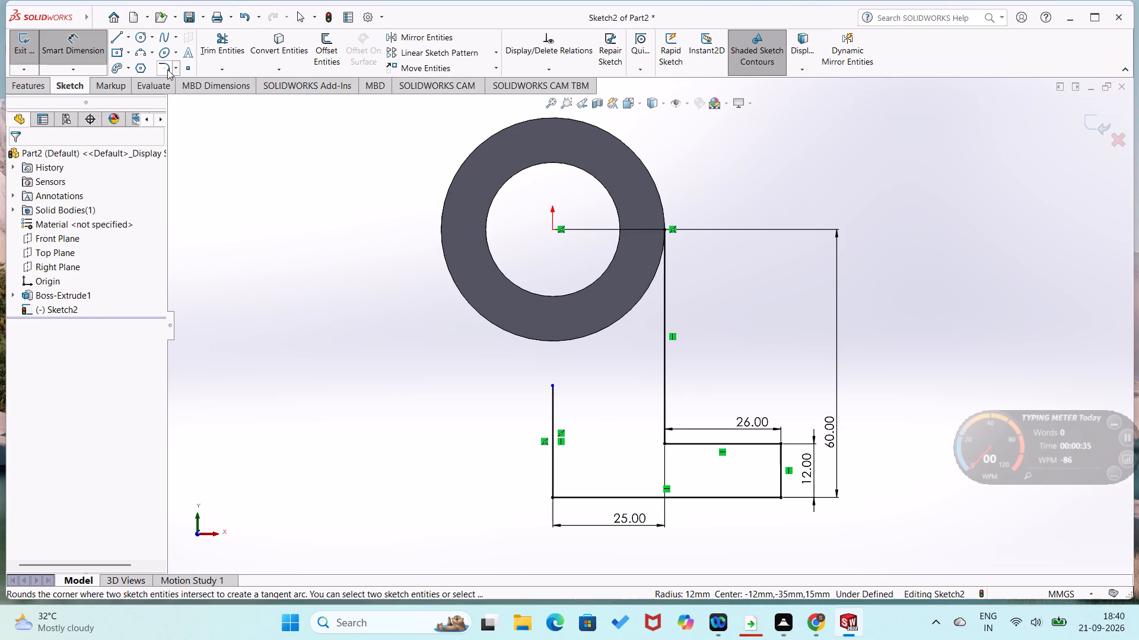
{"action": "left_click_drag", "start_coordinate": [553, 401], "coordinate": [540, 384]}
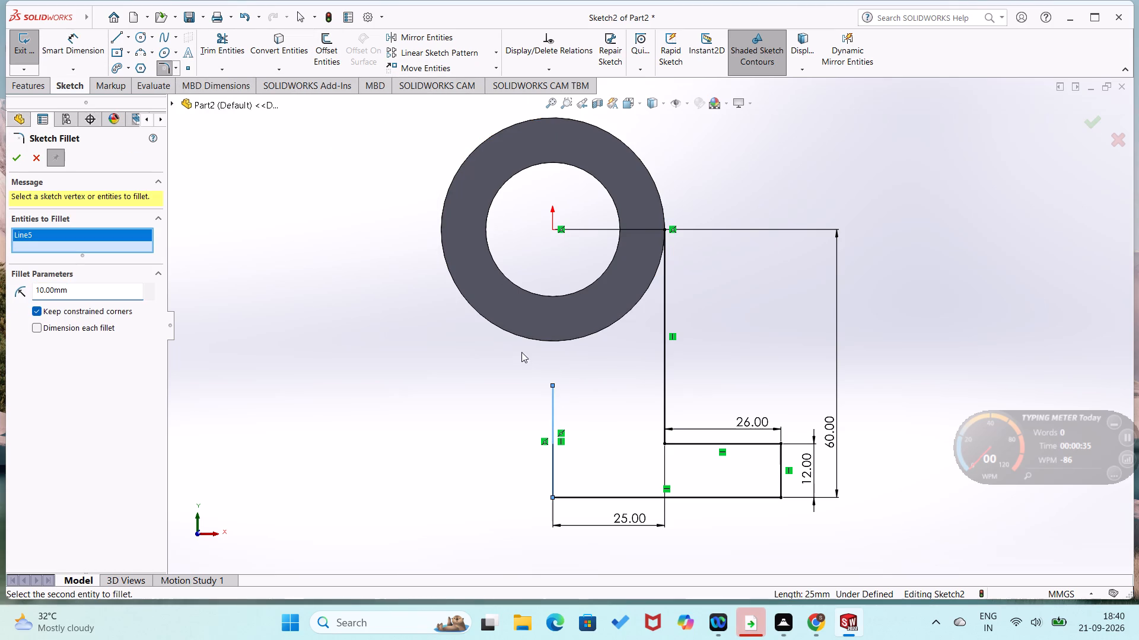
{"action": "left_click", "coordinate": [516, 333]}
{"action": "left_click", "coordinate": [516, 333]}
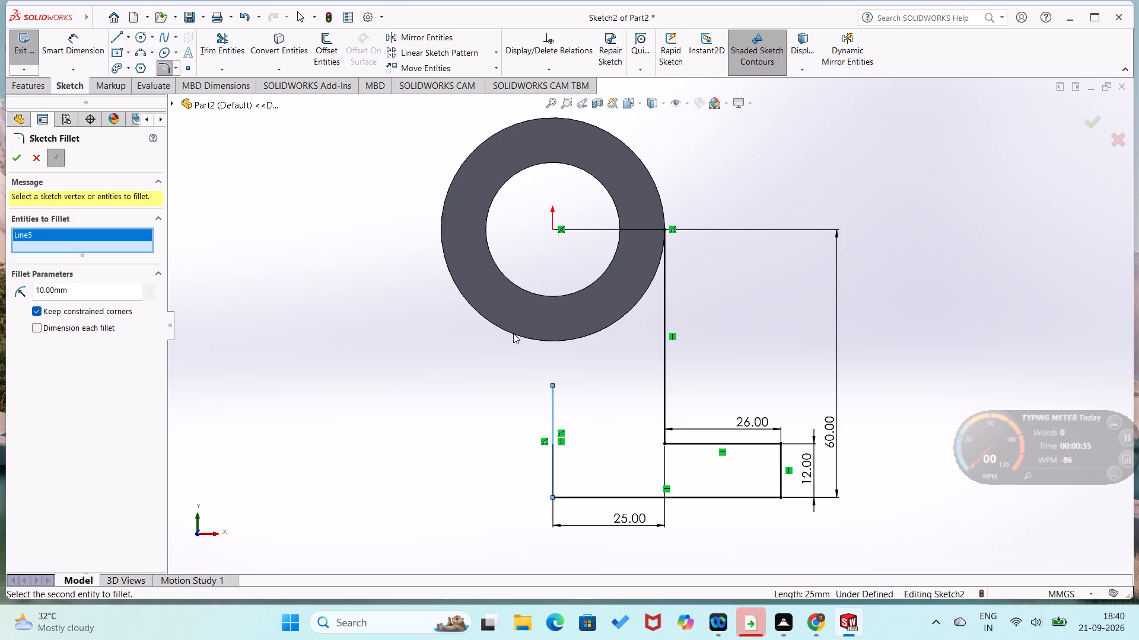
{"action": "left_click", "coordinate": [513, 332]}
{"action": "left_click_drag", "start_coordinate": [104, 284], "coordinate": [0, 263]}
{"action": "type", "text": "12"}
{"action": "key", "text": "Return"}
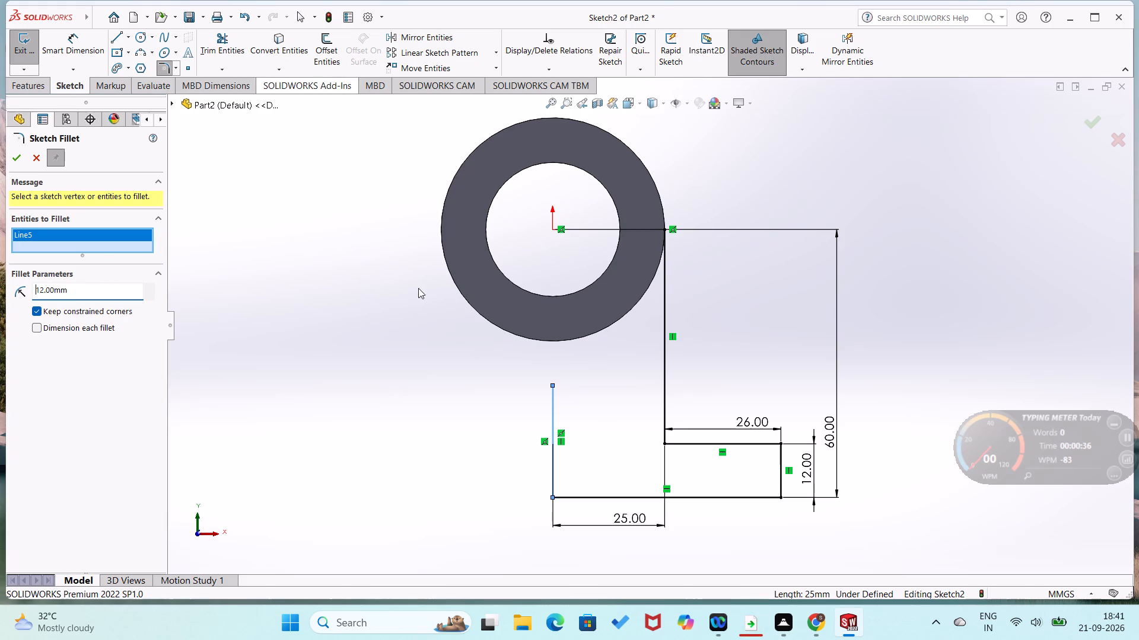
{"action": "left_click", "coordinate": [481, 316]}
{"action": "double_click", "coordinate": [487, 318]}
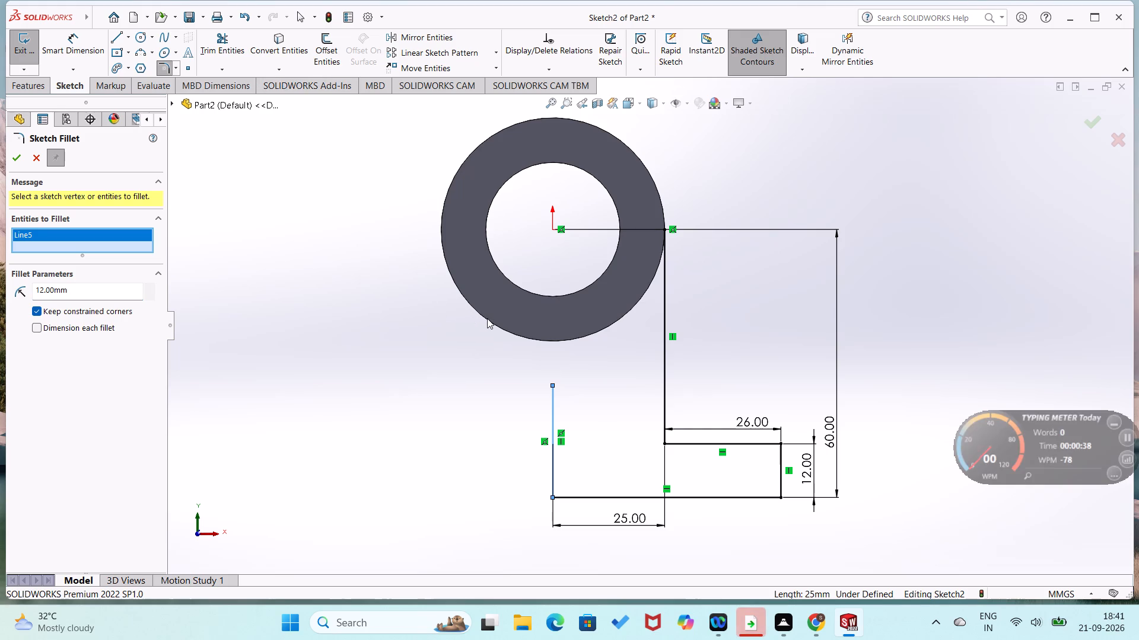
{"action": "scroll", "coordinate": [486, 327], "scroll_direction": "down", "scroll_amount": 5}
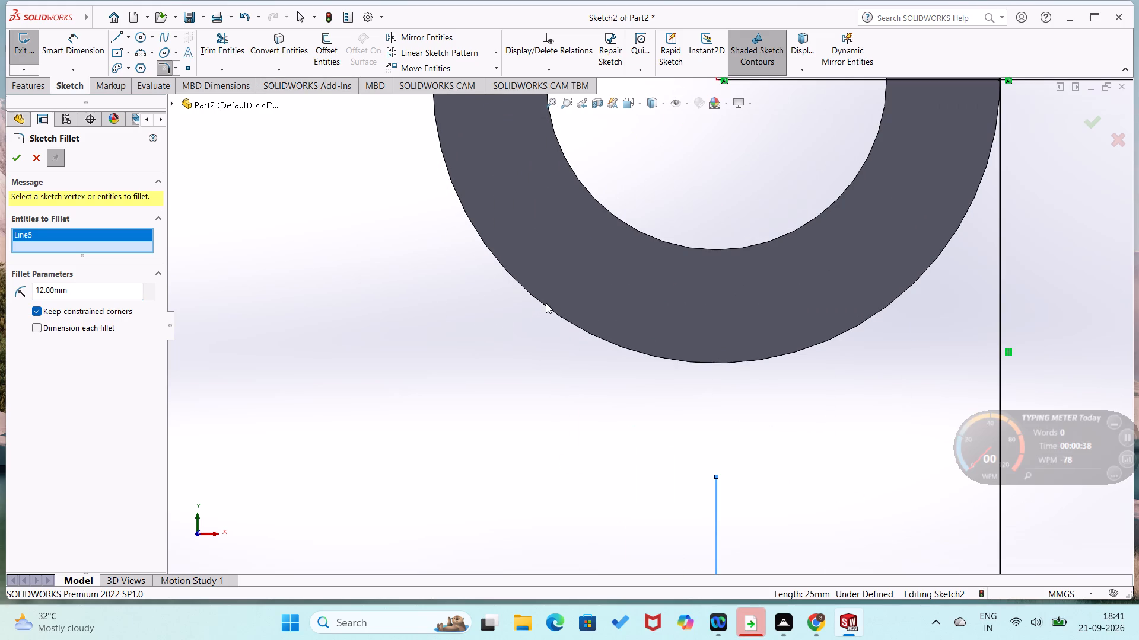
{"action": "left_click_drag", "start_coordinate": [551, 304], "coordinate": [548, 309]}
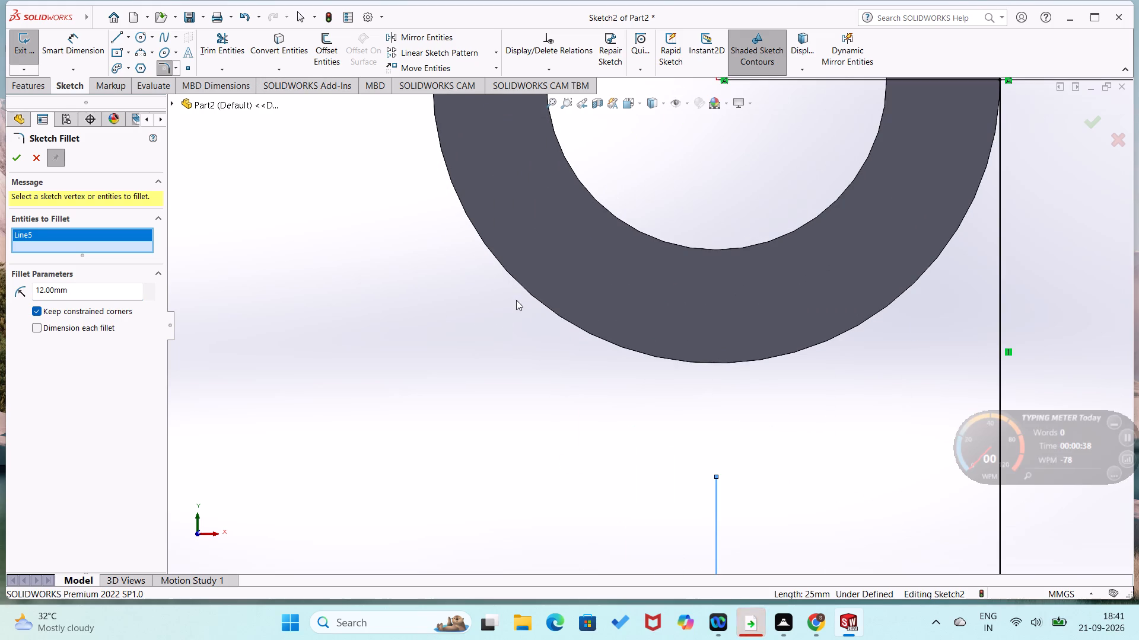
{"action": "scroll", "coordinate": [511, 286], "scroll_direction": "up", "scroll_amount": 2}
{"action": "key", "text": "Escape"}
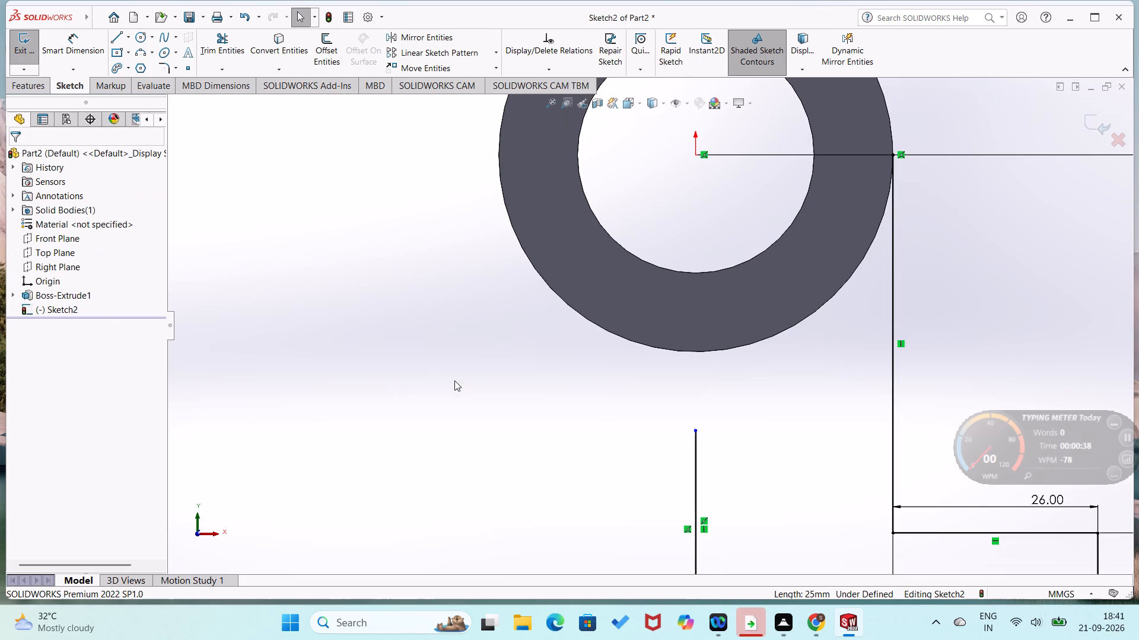
Sketch a tangent arc of about 13.6 mm radius from the short vertical line's upper endpoint to the ring's outer edge.
{"action": "right_click_drag", "start_coordinate": [467, 384], "coordinate": [367, 405]}
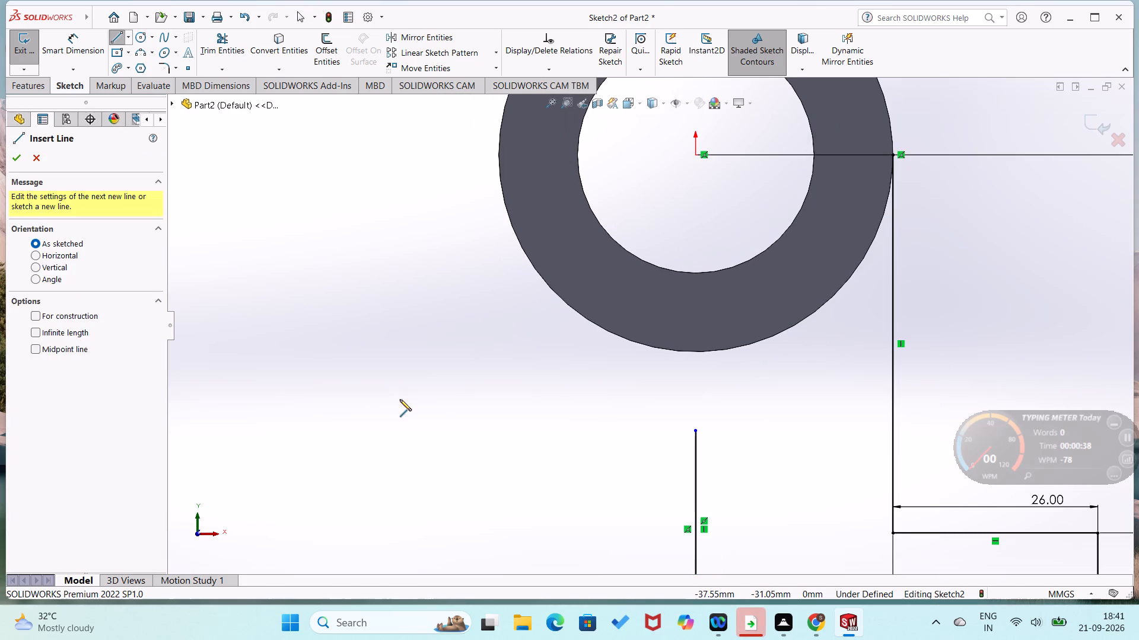
{"action": "left_click", "coordinate": [694, 430]}
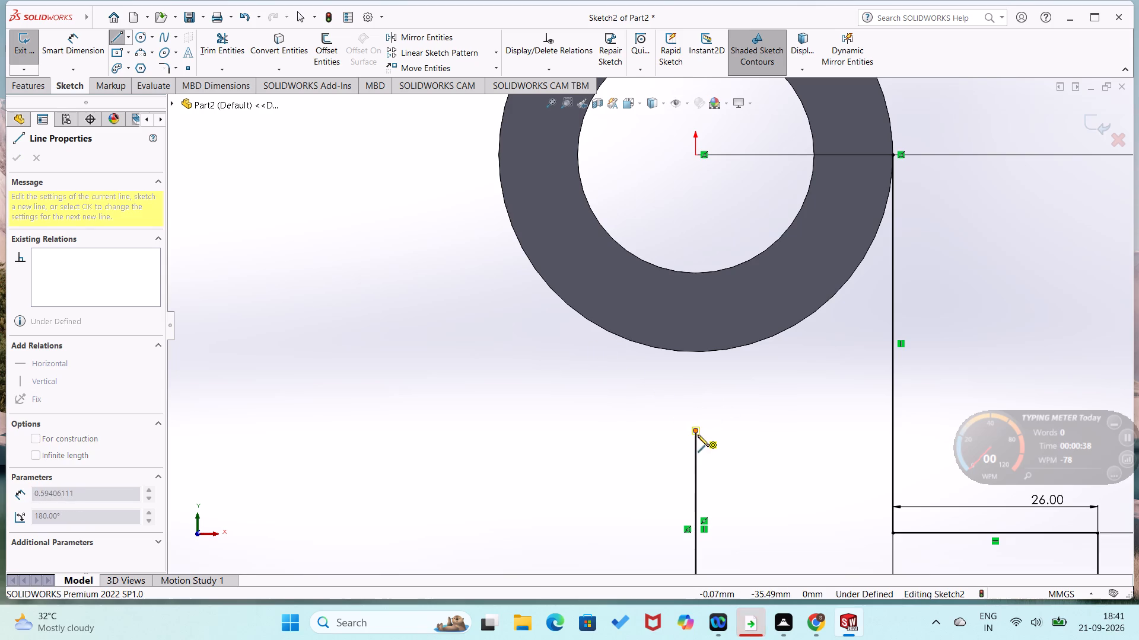
{"action": "left_click", "coordinate": [594, 324]}
Dimension the new tangent arc's radius at 12 mm.
{"action": "right_click_drag", "start_coordinate": [558, 343], "coordinate": [590, 238]}
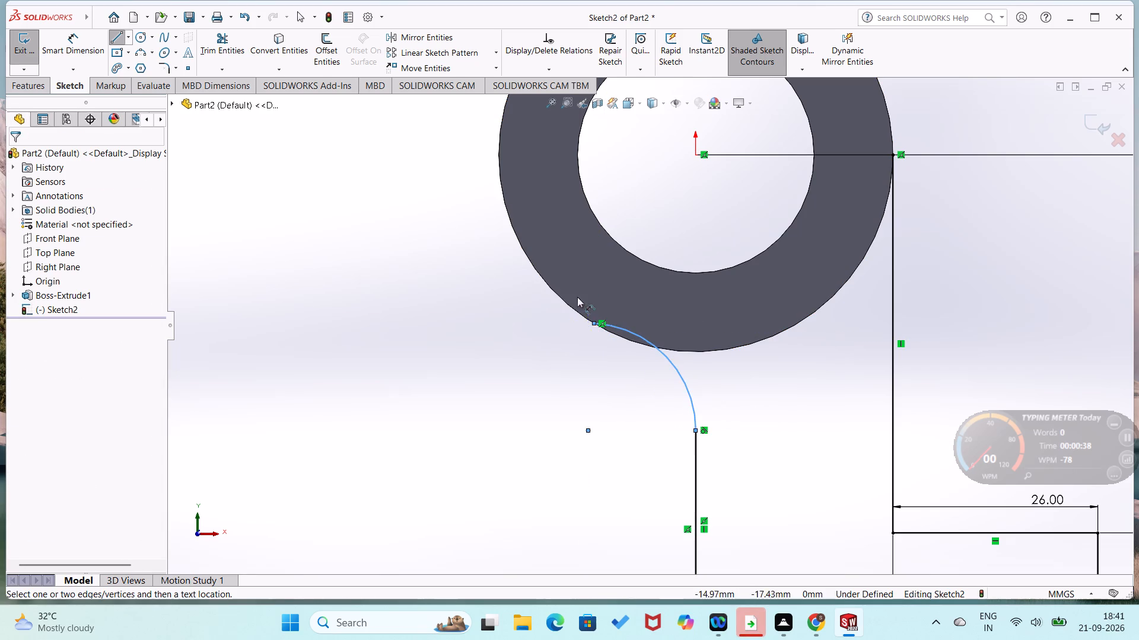
{"action": "right_click", "coordinate": [673, 365]}
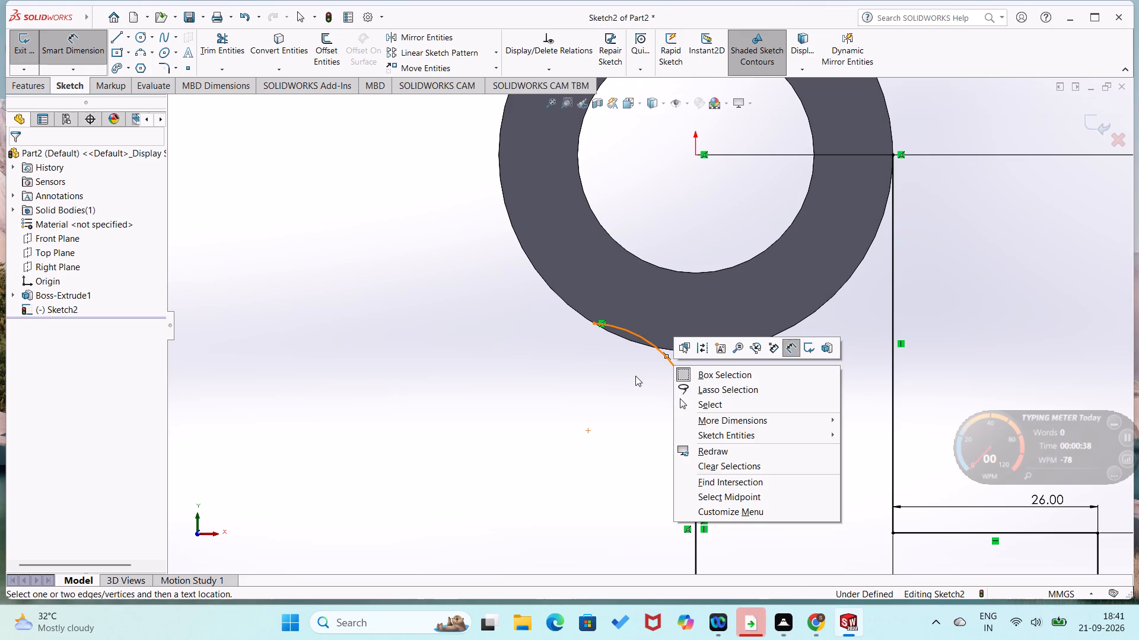
{"action": "right_click_drag", "start_coordinate": [572, 396], "coordinate": [671, 274]}
{"action": "right_click_drag", "start_coordinate": [609, 377], "coordinate": [618, 334]}
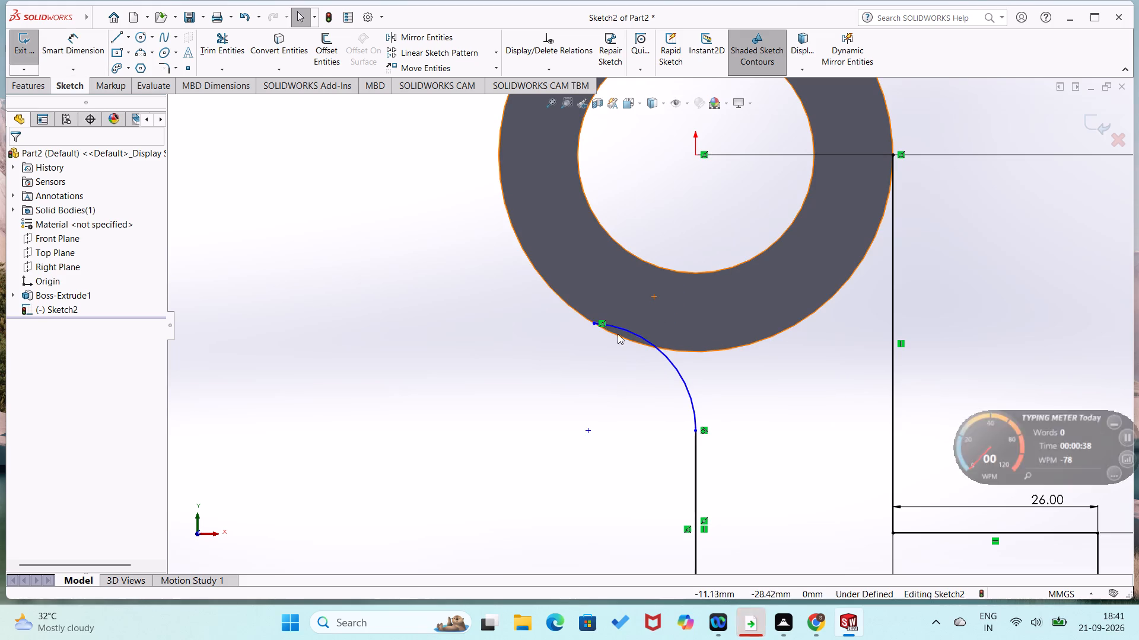
{"action": "right_click_drag", "start_coordinate": [618, 334], "coordinate": [602, 220]}
{"action": "left_click", "coordinate": [667, 358]}
{"action": "left_click", "coordinate": [637, 378]}
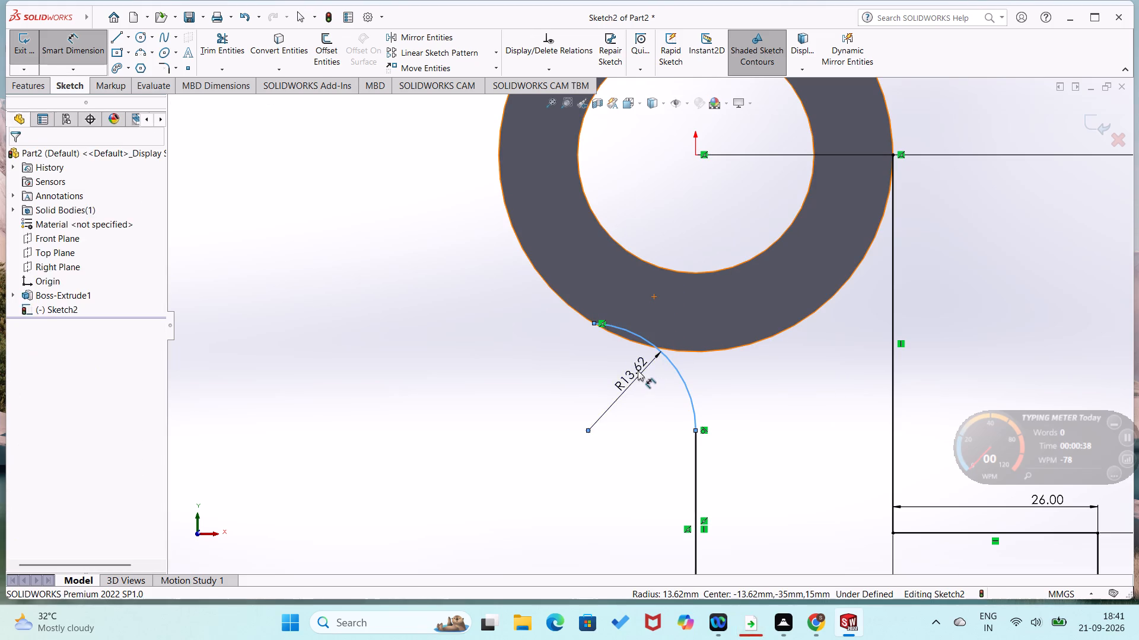
{"action": "type", "text": "12"}
{"action": "key", "text": "Return"}
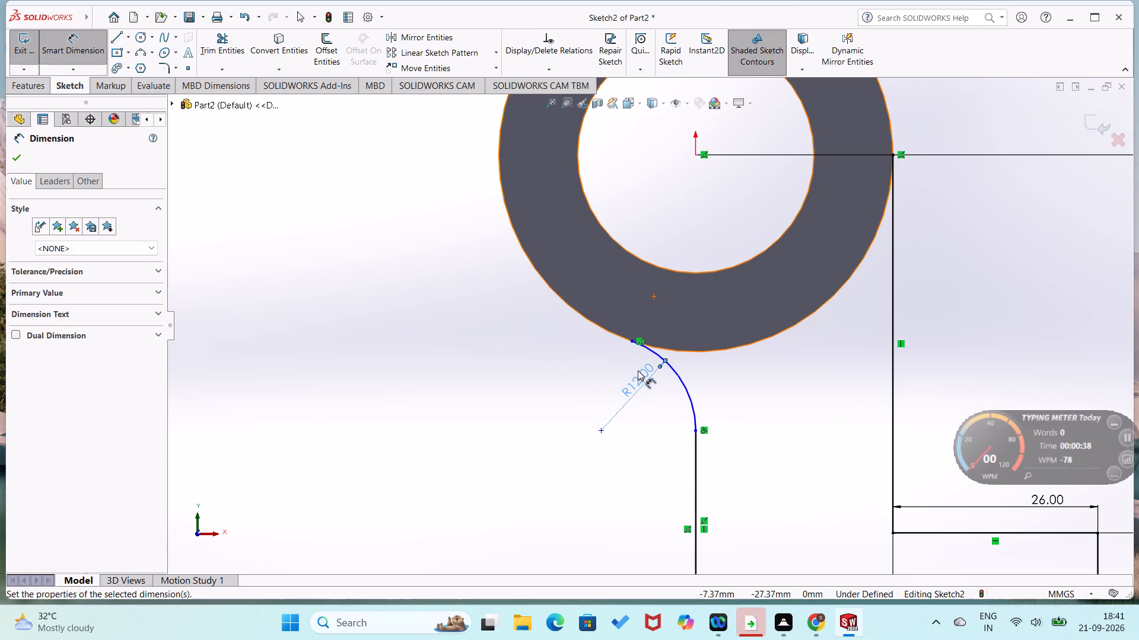
Examine how the arc's upper end meets the ring's outer edge.
{"action": "scroll", "coordinate": [630, 369], "scroll_direction": "down", "scroll_amount": 9}
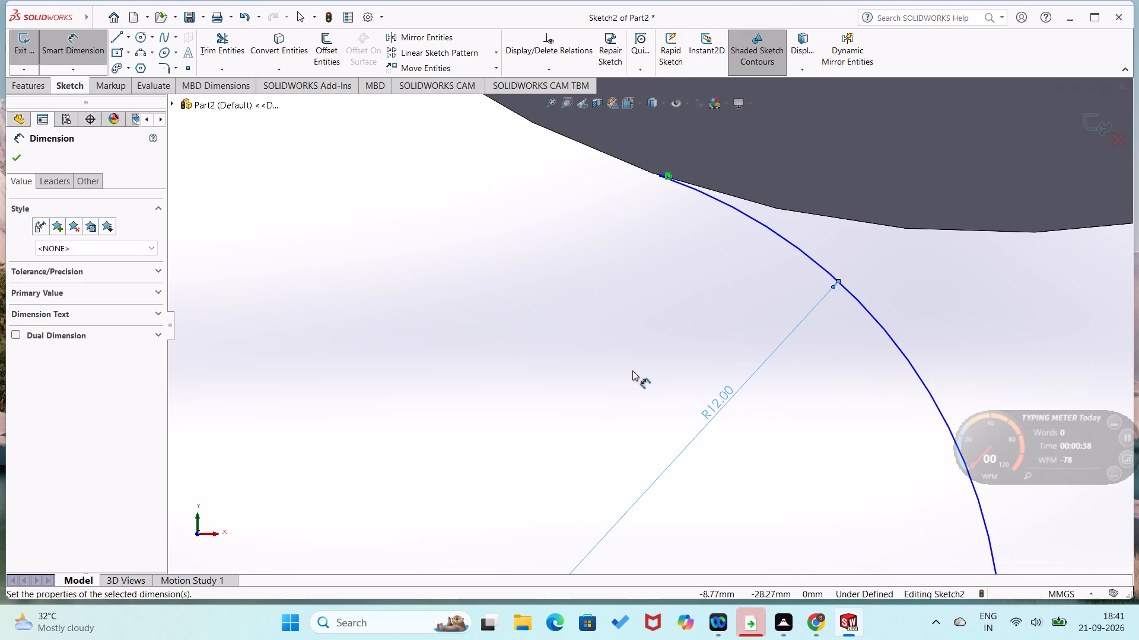
{"action": "scroll", "coordinate": [632, 370], "scroll_direction": "down", "scroll_amount": 2}
{"action": "scroll", "coordinate": [609, 294], "scroll_direction": "up", "scroll_amount": 1}
{"action": "middle_click_drag", "start_coordinate": [619, 271], "coordinate": [609, 311]}
{"action": "scroll", "coordinate": [609, 311], "scroll_direction": "up", "scroll_amount": 1}
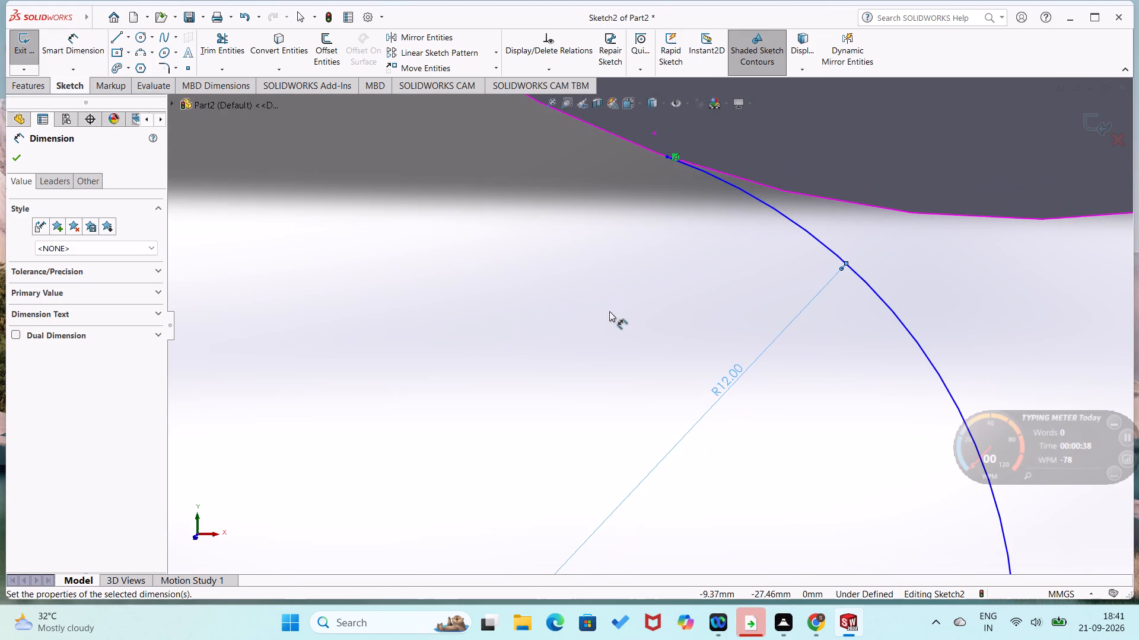
{"action": "scroll", "coordinate": [636, 248], "scroll_direction": "up", "scroll_amount": 1}
{"action": "middle_click_drag", "start_coordinate": [636, 246], "coordinate": [640, 228]}
{"action": "scroll", "coordinate": [636, 246], "scroll_direction": "up", "scroll_amount": 1}
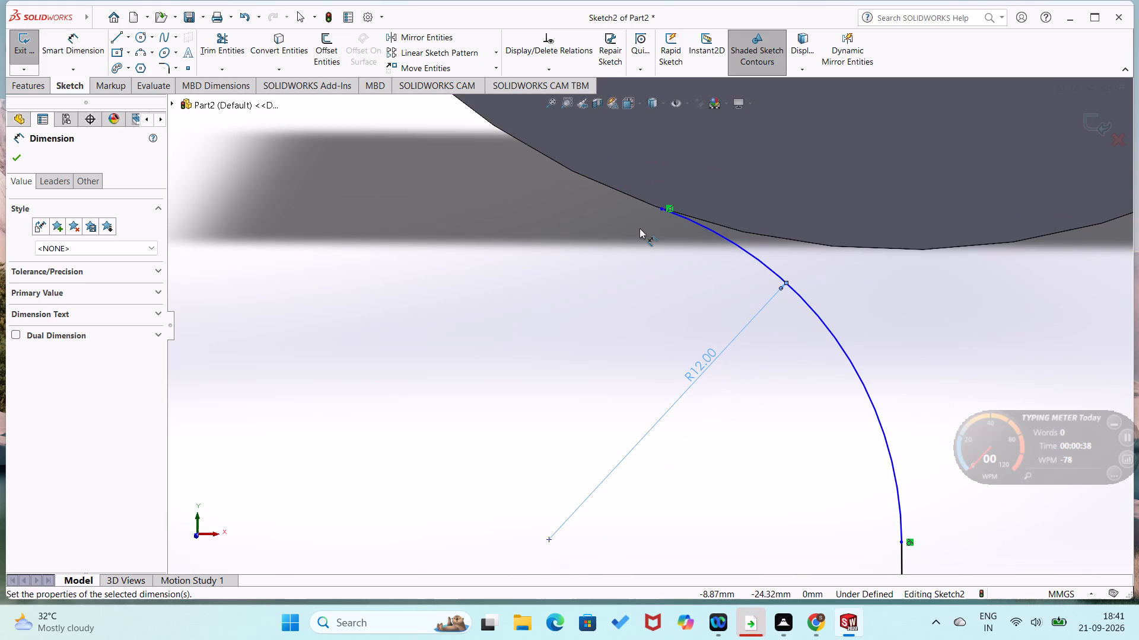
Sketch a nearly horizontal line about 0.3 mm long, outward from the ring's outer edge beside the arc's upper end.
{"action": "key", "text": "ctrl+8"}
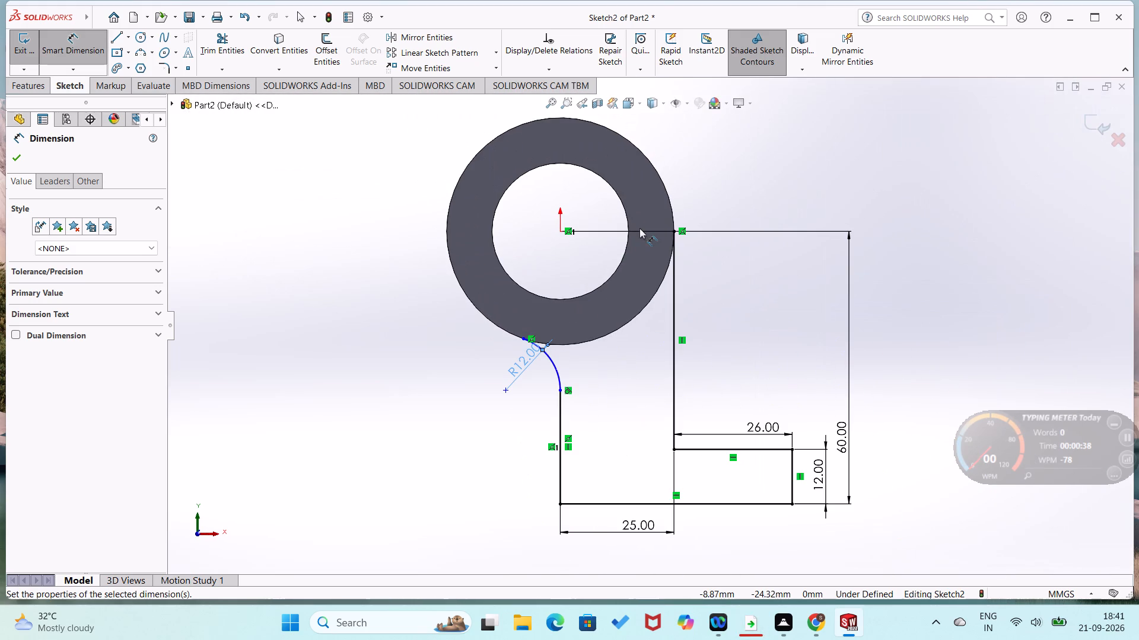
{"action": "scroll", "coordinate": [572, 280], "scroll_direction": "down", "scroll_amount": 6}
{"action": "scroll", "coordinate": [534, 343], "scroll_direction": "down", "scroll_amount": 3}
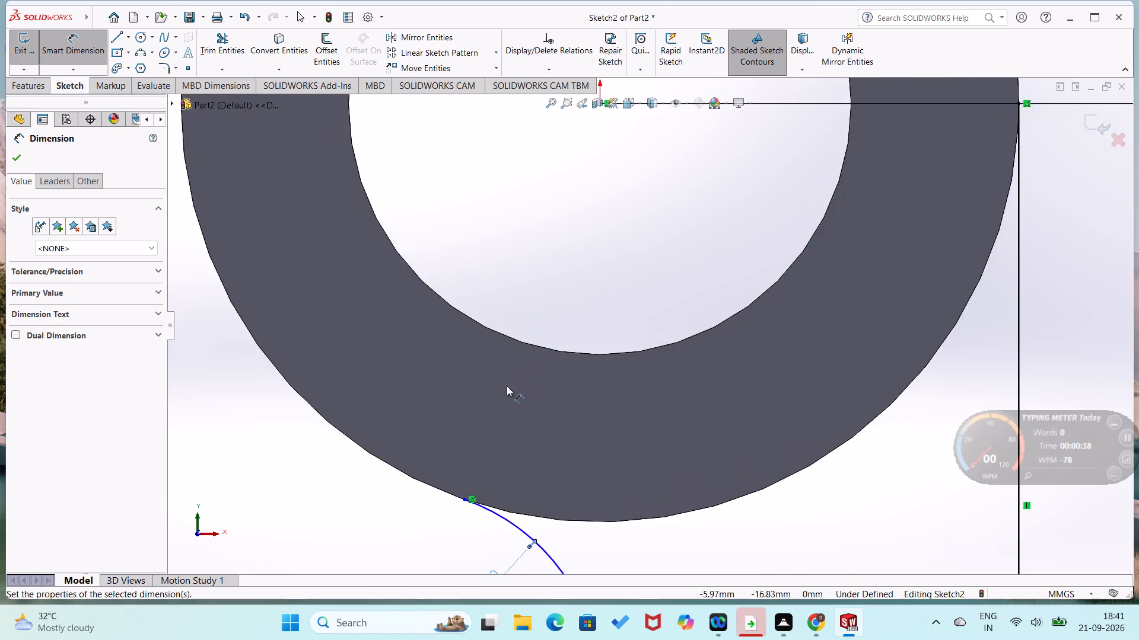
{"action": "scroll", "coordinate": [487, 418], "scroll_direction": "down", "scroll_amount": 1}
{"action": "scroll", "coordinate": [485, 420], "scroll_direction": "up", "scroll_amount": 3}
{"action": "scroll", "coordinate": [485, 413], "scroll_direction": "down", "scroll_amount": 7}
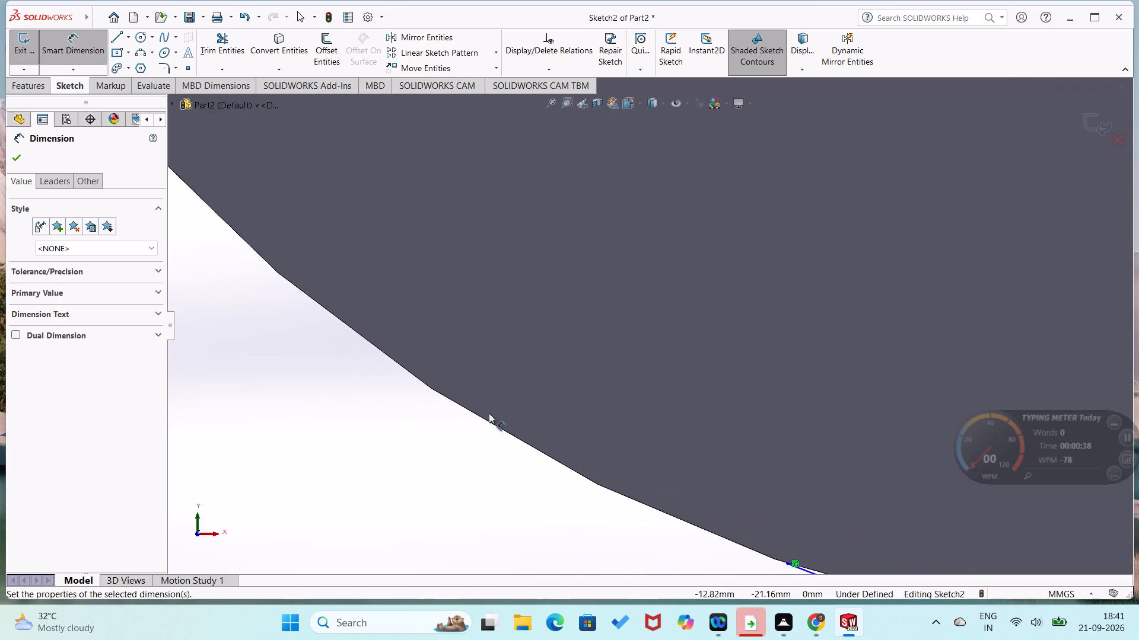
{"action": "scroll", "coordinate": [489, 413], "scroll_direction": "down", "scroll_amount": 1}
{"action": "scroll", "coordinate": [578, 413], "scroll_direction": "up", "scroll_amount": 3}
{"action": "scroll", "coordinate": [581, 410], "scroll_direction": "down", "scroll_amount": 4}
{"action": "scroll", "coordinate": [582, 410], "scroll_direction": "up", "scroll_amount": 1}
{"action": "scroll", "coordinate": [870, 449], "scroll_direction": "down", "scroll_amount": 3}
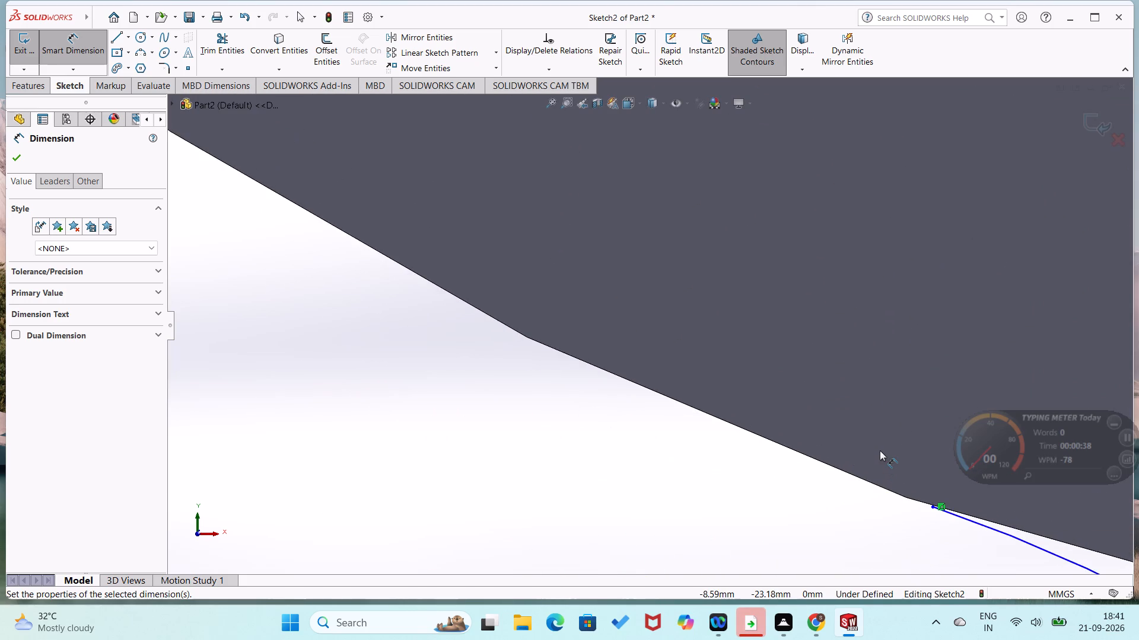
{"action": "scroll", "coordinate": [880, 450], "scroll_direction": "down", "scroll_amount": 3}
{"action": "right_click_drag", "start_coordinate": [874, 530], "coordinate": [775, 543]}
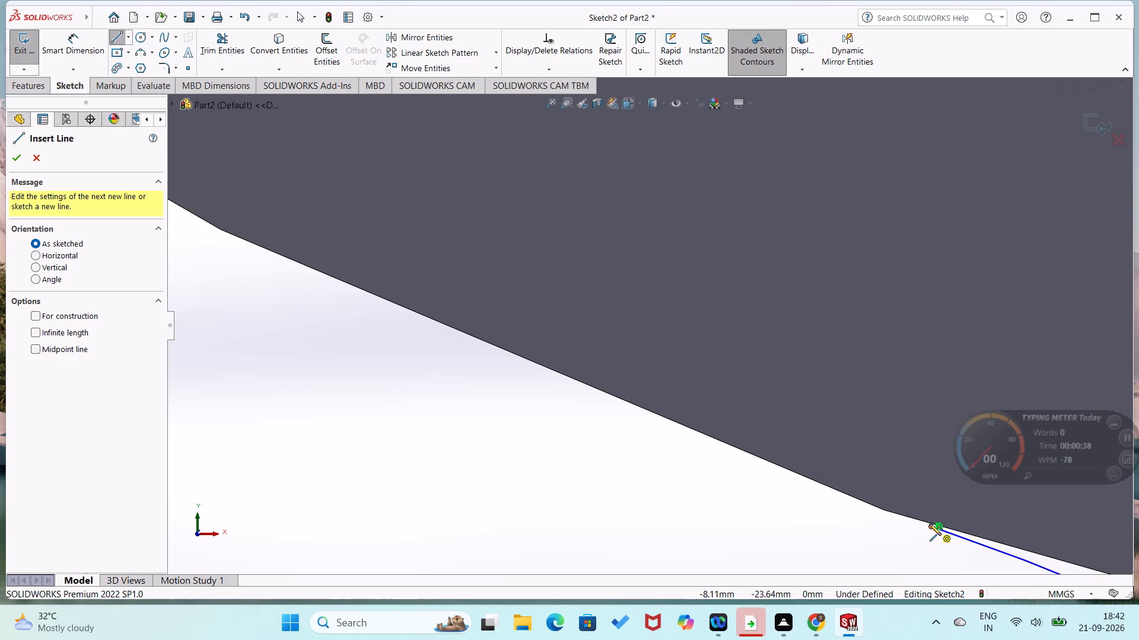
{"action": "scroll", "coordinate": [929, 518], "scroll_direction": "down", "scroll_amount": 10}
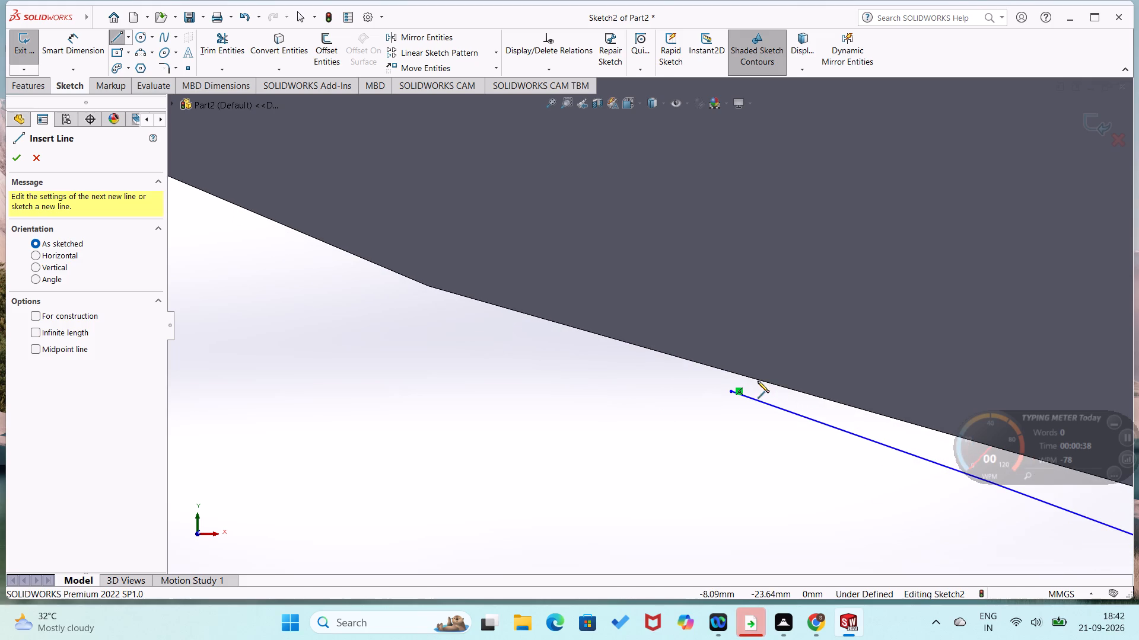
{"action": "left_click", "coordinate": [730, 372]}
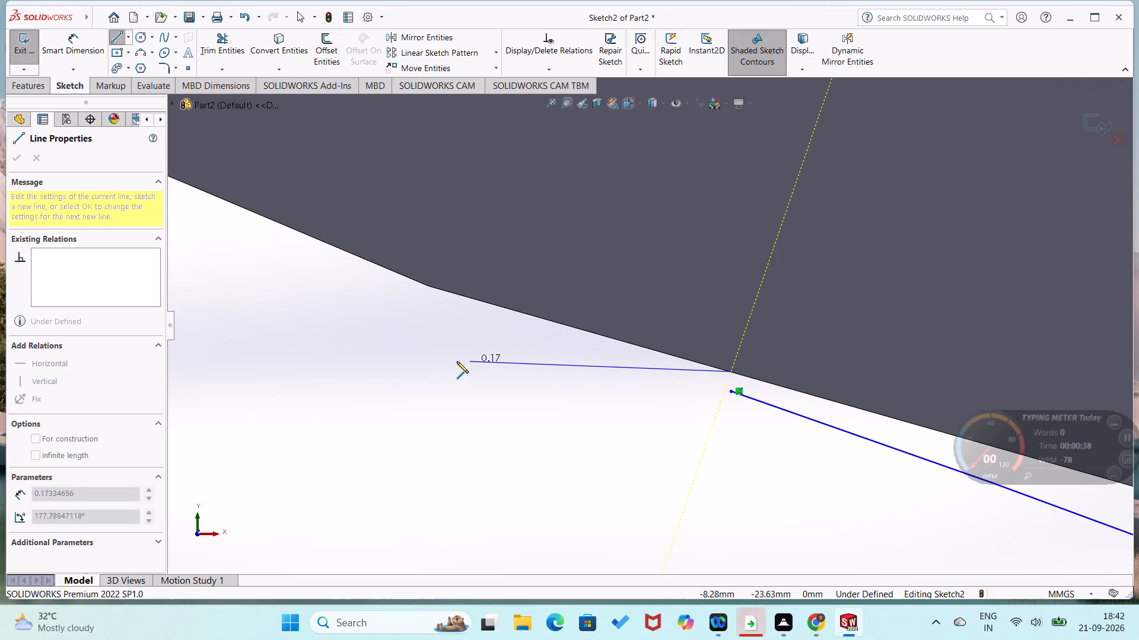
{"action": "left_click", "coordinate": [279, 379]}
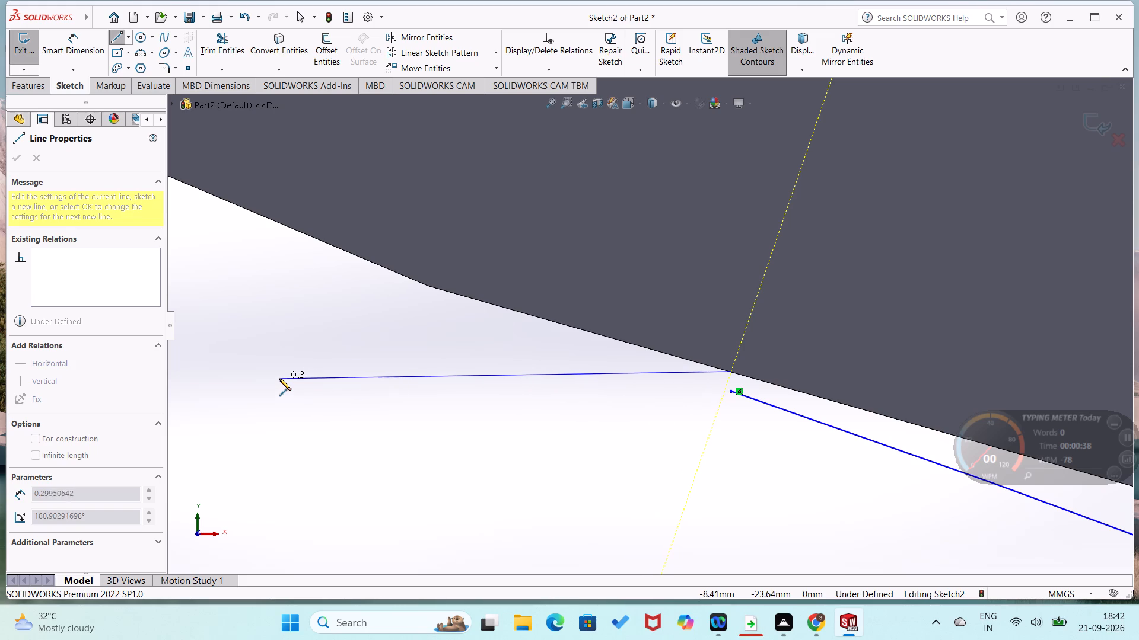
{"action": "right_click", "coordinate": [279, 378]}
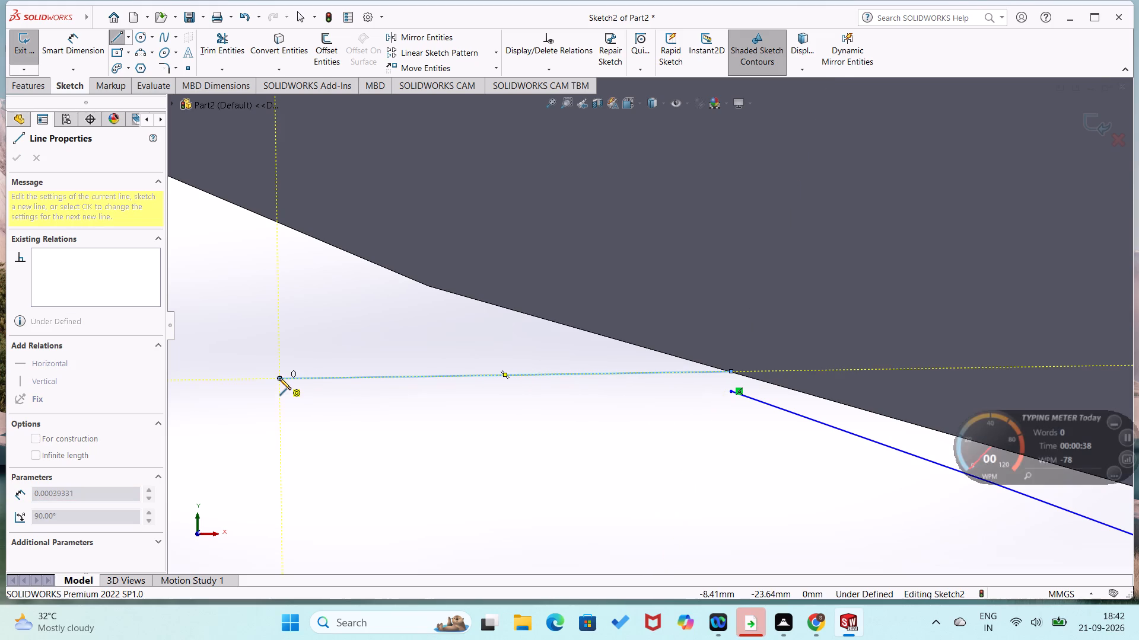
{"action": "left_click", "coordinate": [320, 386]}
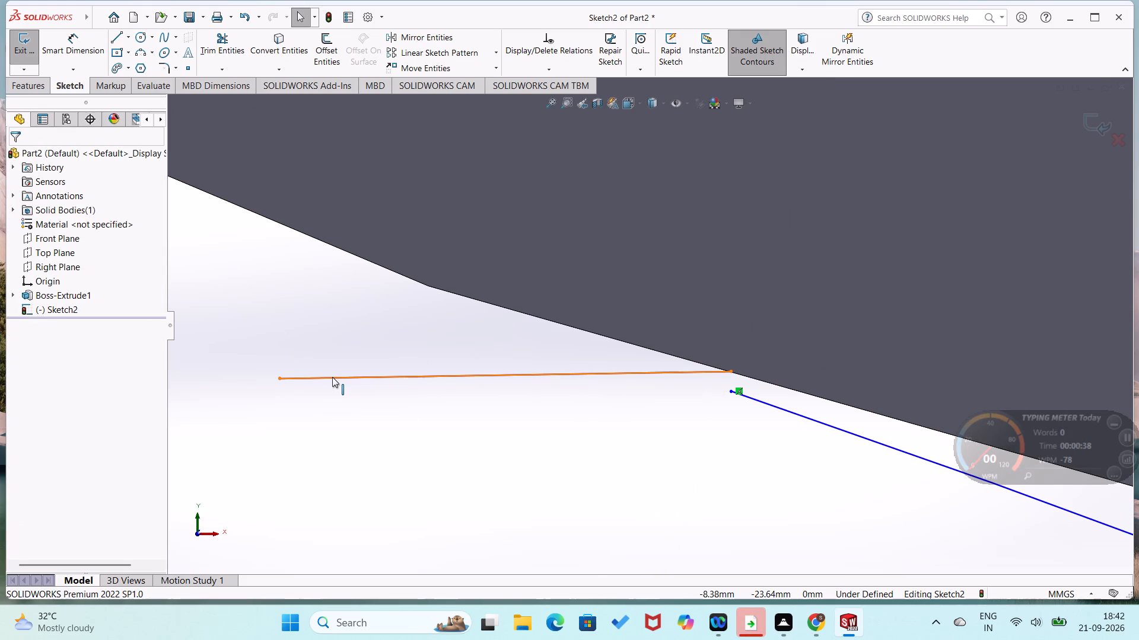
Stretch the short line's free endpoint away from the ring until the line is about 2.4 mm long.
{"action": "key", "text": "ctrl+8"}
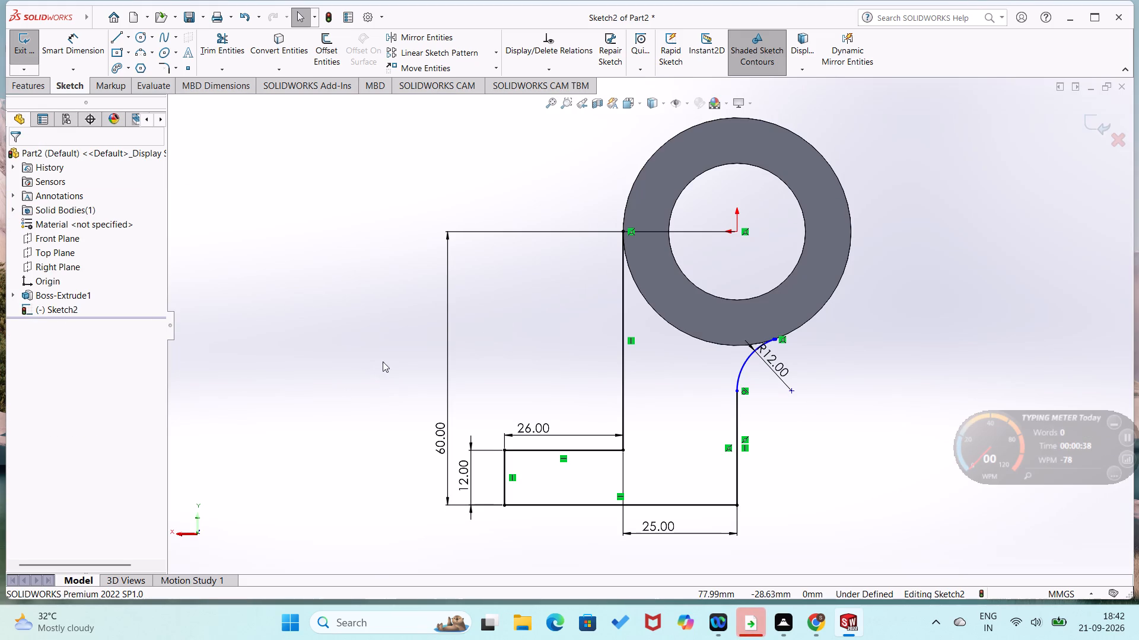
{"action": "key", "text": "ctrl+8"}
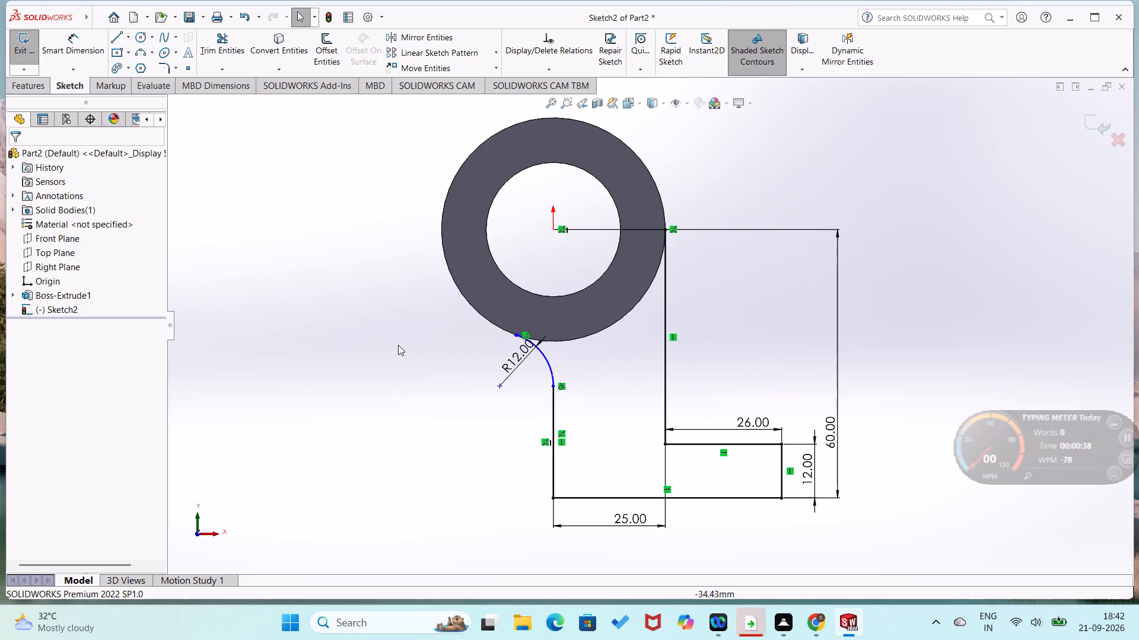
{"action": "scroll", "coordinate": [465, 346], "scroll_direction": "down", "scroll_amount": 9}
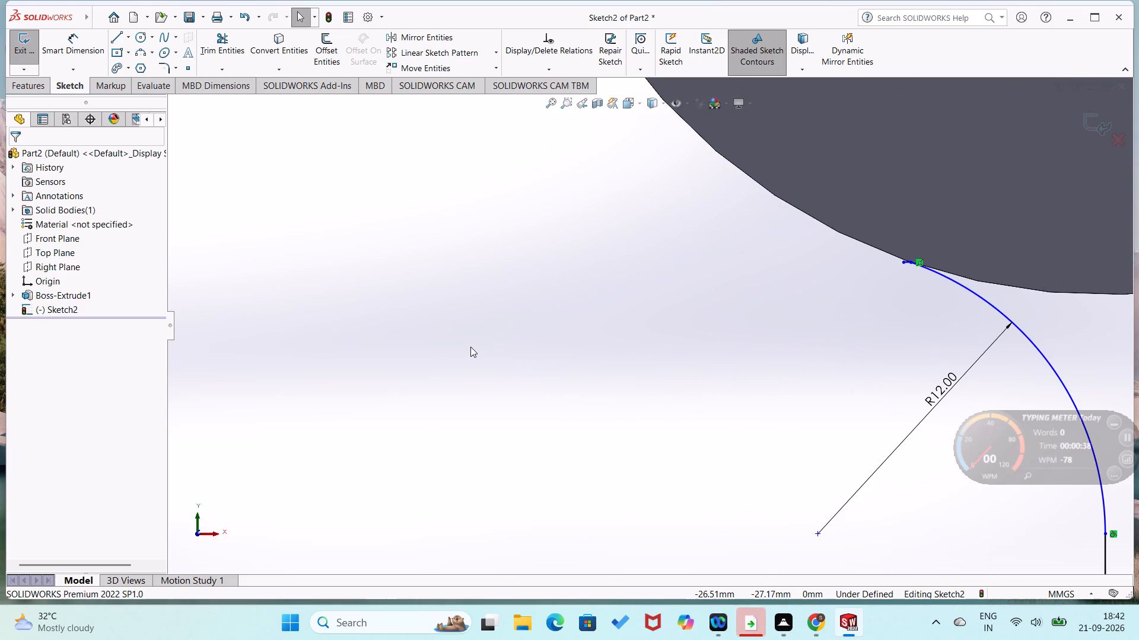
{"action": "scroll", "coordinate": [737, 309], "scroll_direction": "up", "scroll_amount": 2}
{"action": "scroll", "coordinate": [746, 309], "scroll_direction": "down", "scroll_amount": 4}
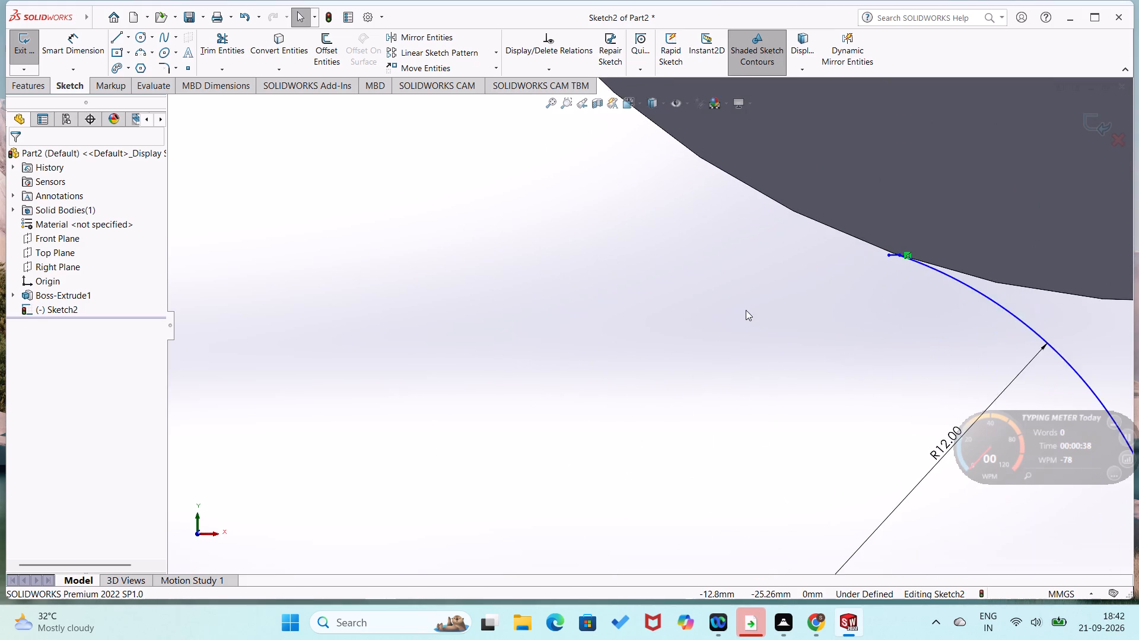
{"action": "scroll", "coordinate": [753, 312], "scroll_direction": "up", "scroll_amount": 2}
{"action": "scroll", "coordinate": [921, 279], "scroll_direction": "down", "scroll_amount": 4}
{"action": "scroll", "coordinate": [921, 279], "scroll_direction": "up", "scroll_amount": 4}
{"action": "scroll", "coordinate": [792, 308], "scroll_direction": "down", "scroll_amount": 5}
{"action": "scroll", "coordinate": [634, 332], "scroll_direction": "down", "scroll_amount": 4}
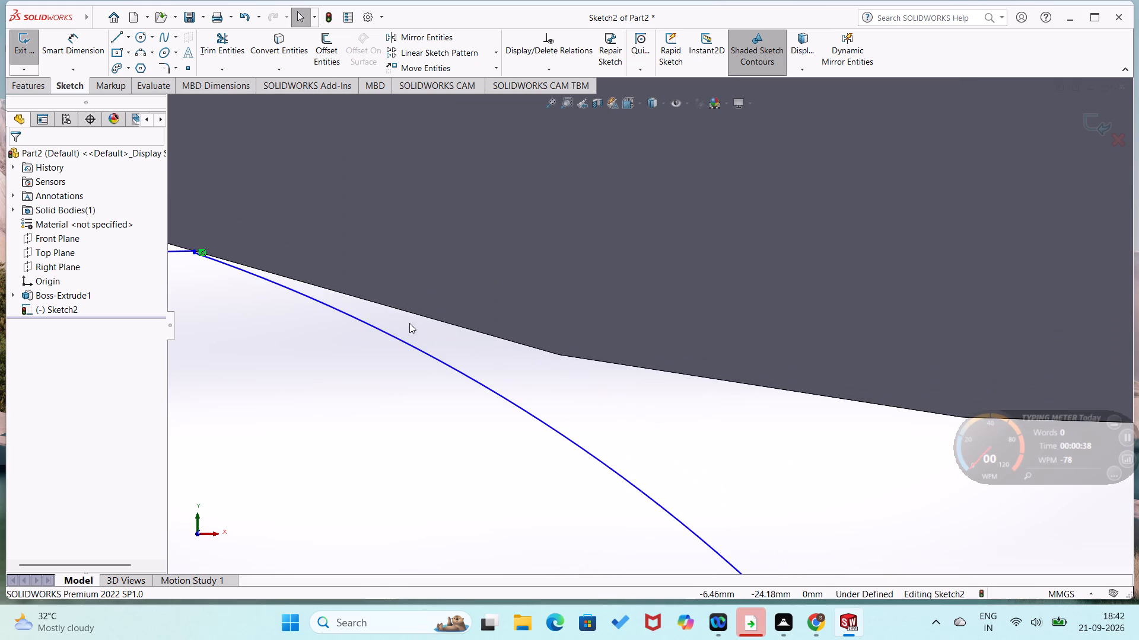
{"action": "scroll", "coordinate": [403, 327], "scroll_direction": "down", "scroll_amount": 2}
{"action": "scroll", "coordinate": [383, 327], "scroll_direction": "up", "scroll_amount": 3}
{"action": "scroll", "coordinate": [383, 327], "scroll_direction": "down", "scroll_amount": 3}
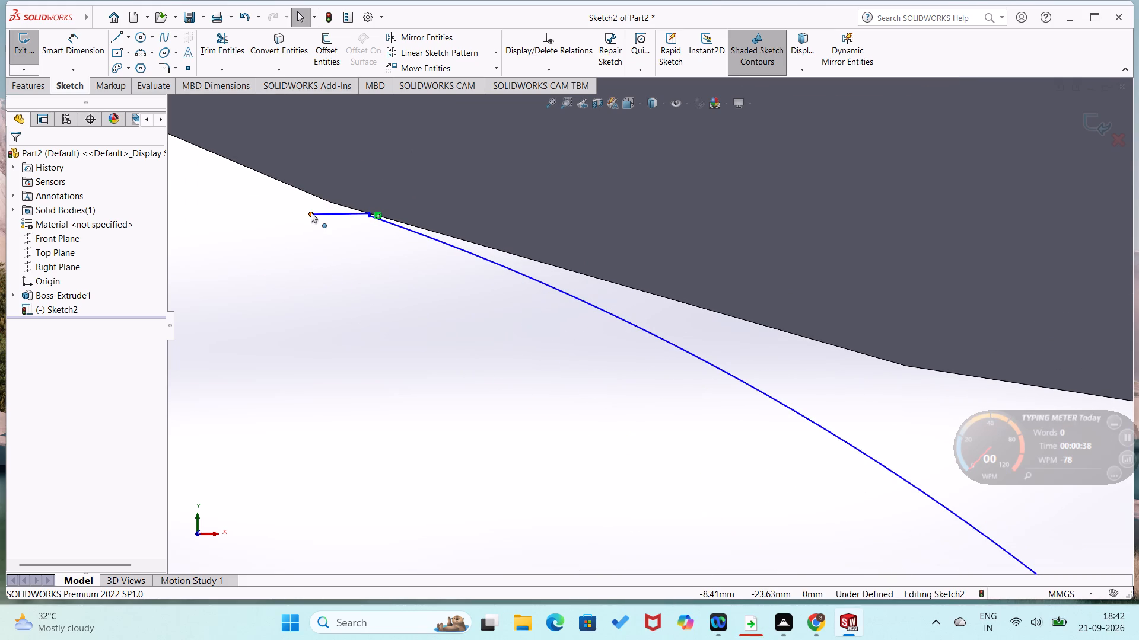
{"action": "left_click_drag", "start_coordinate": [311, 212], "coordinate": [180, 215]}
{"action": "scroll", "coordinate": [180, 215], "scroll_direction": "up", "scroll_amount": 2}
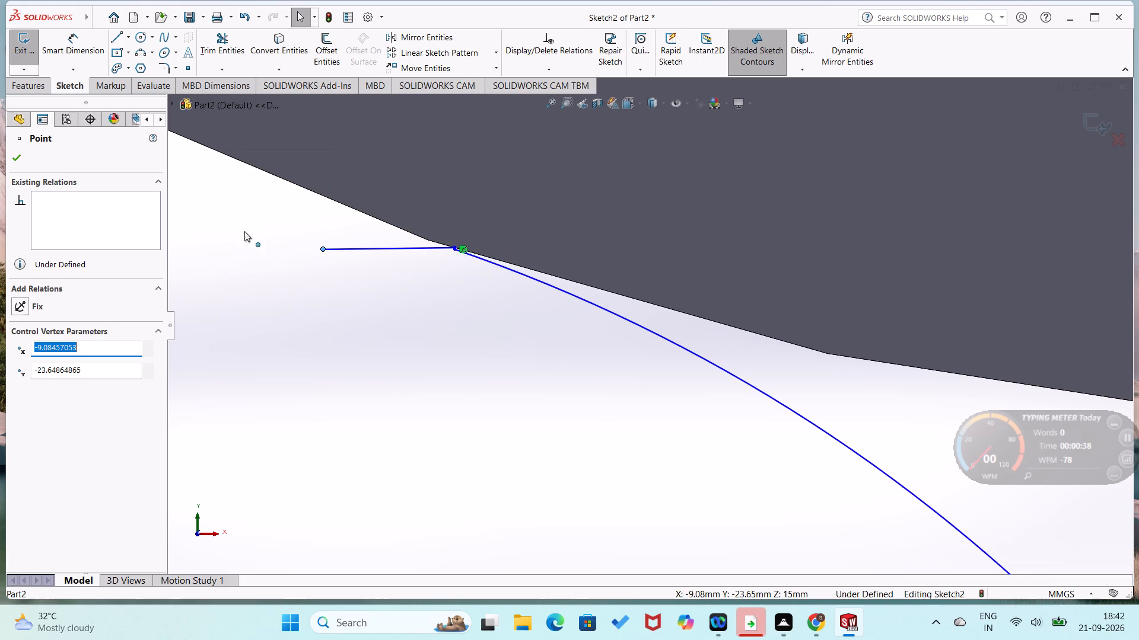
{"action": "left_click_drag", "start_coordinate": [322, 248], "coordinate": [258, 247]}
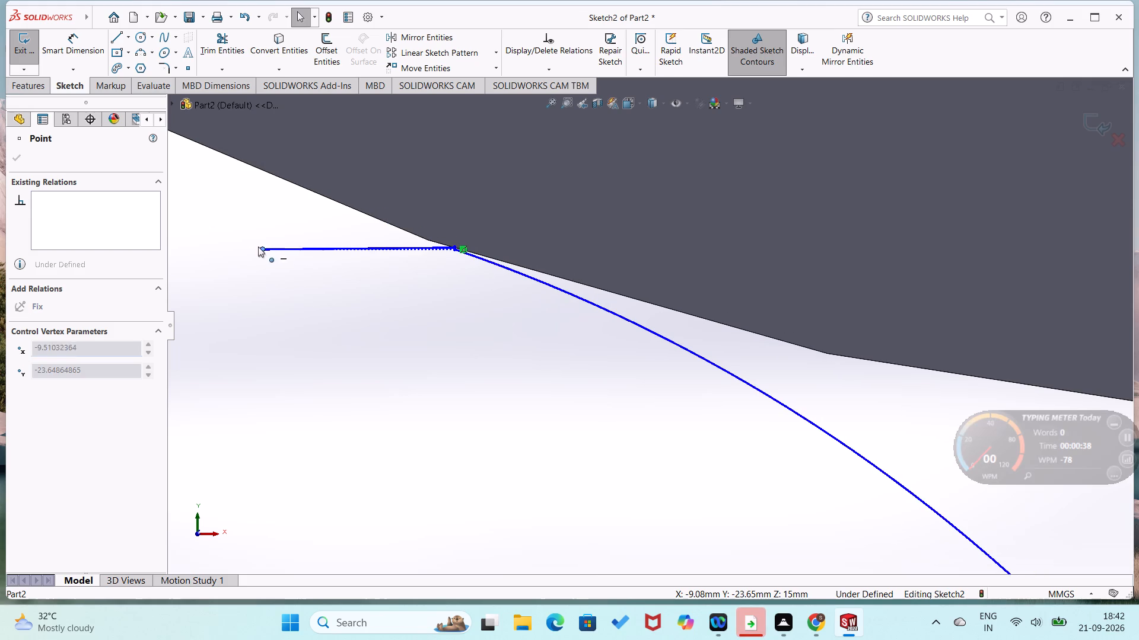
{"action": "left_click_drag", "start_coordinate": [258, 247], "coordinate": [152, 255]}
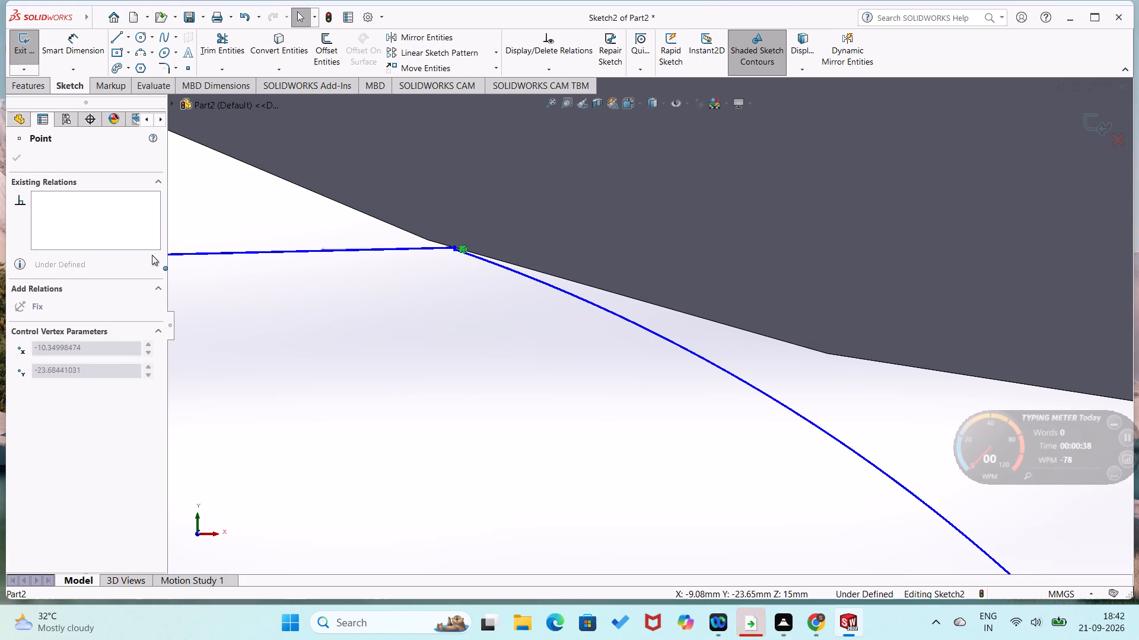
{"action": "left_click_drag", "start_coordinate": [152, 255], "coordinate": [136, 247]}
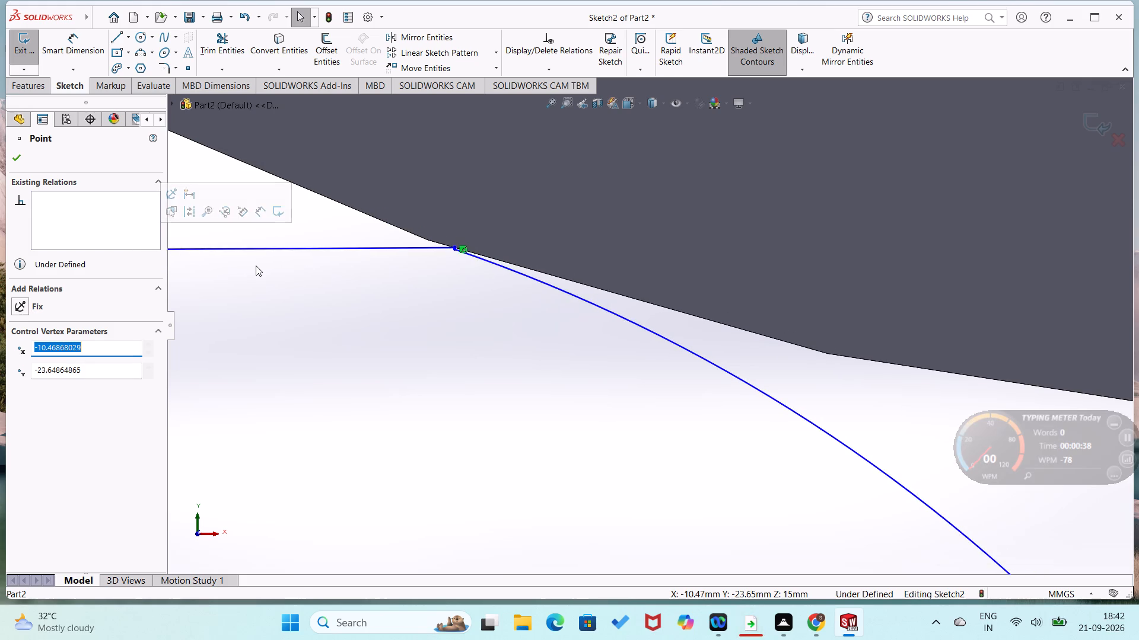
Delete the 12 mm tangent arc between the short vertical line and the ring's outer edge.
{"action": "scroll", "coordinate": [256, 265], "scroll_direction": "down", "scroll_amount": 9}
{"action": "scroll", "coordinate": [262, 267], "scroll_direction": "up", "scroll_amount": 15}
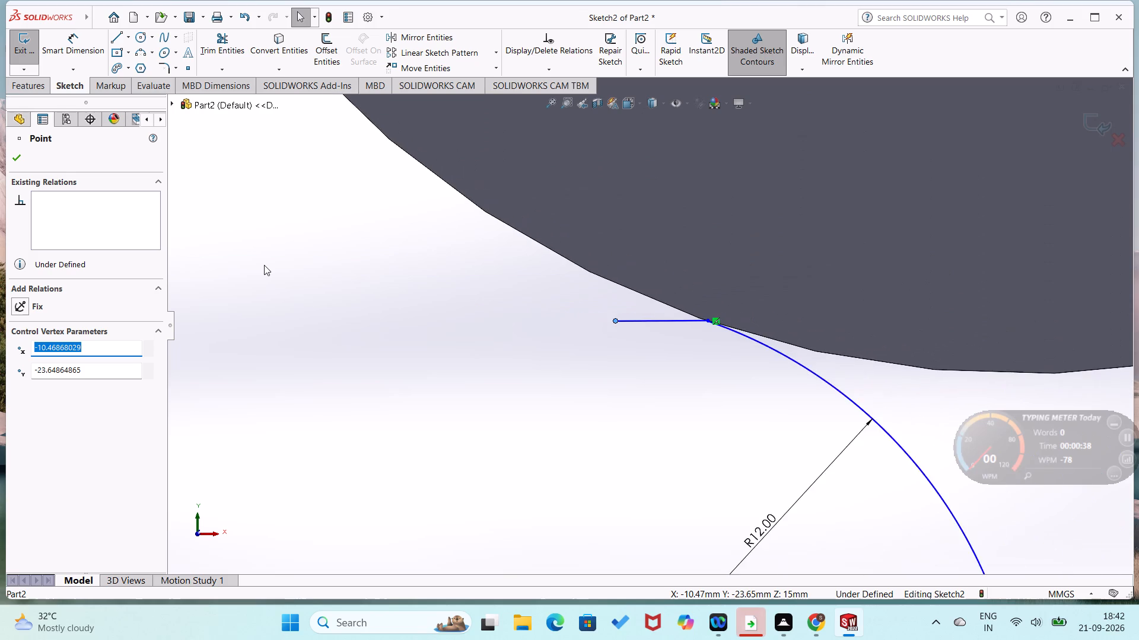
{"action": "scroll", "coordinate": [264, 265], "scroll_direction": "up", "scroll_amount": 5}
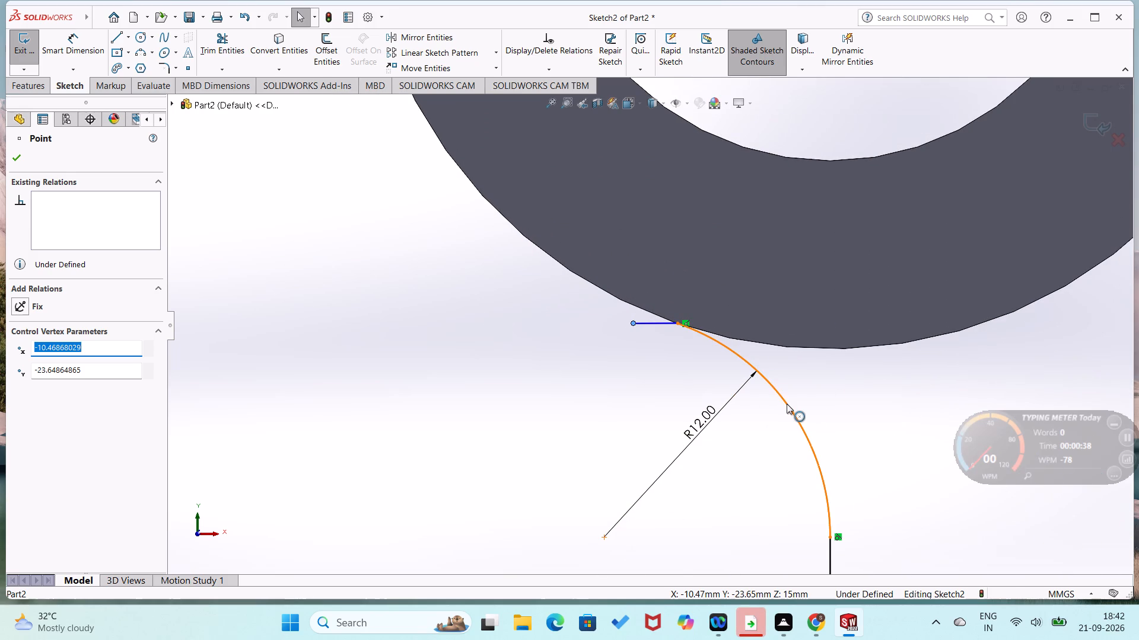
{"action": "left_click", "coordinate": [787, 404]}
{"action": "key", "text": "Delete"}
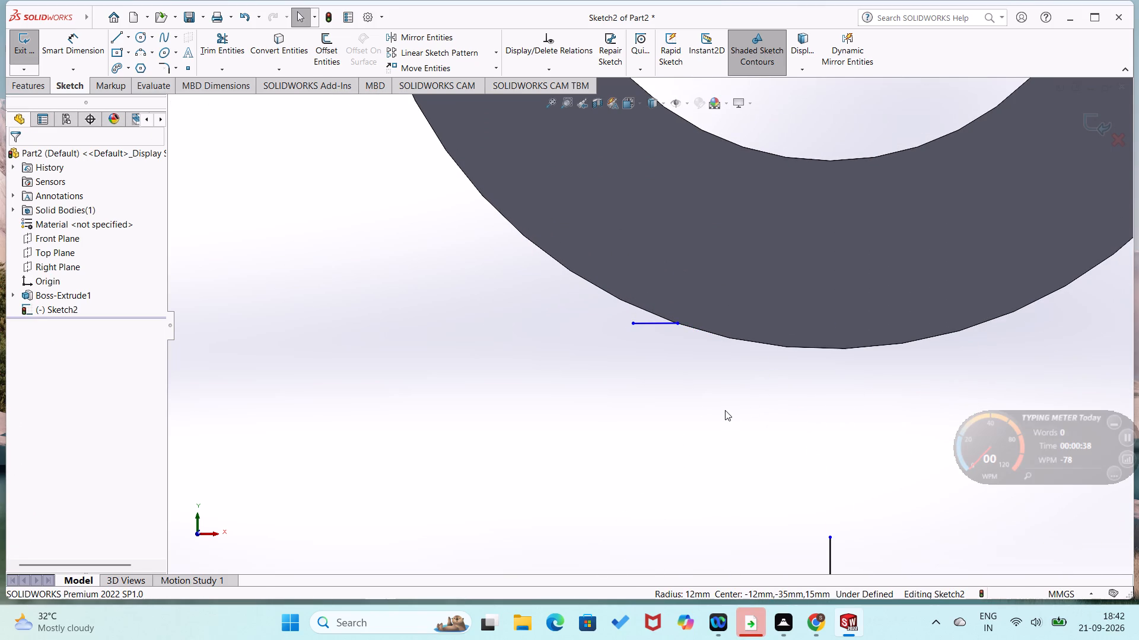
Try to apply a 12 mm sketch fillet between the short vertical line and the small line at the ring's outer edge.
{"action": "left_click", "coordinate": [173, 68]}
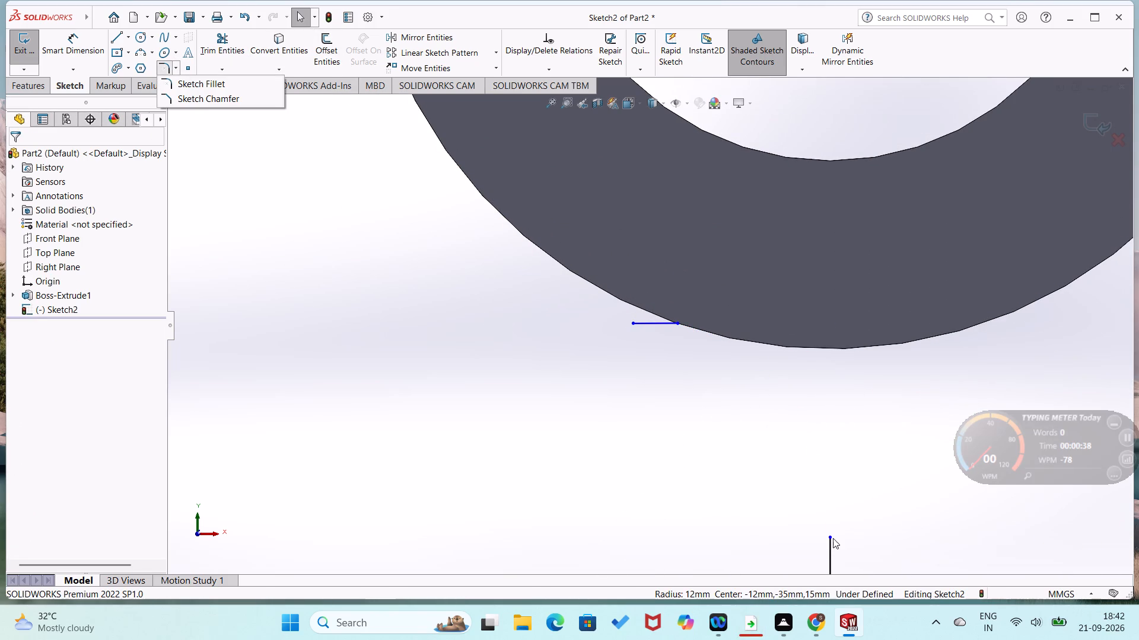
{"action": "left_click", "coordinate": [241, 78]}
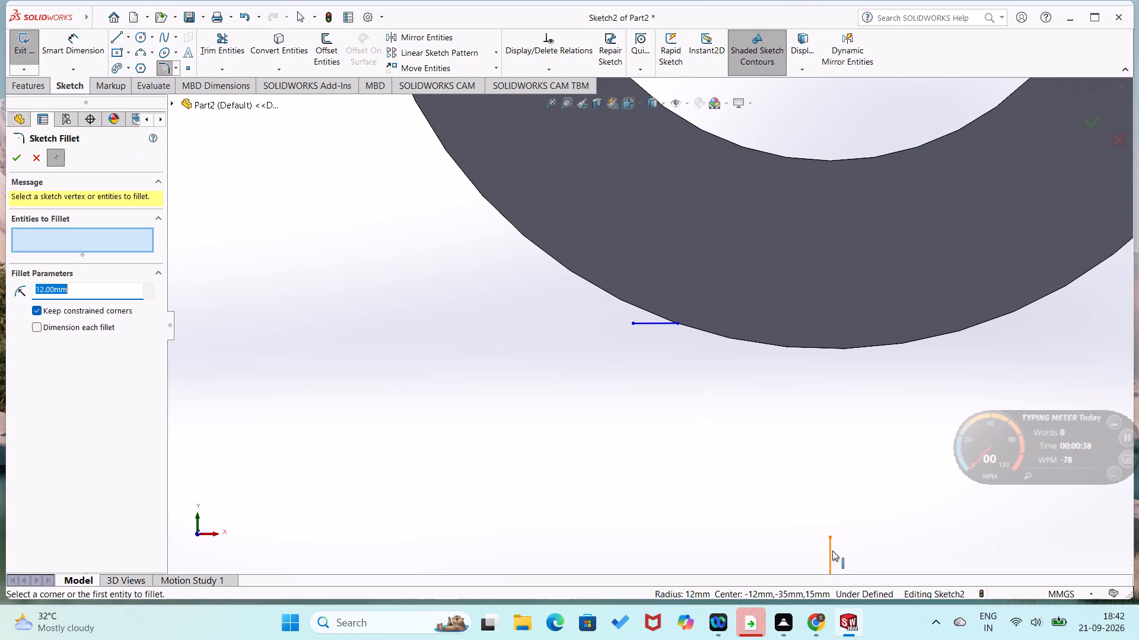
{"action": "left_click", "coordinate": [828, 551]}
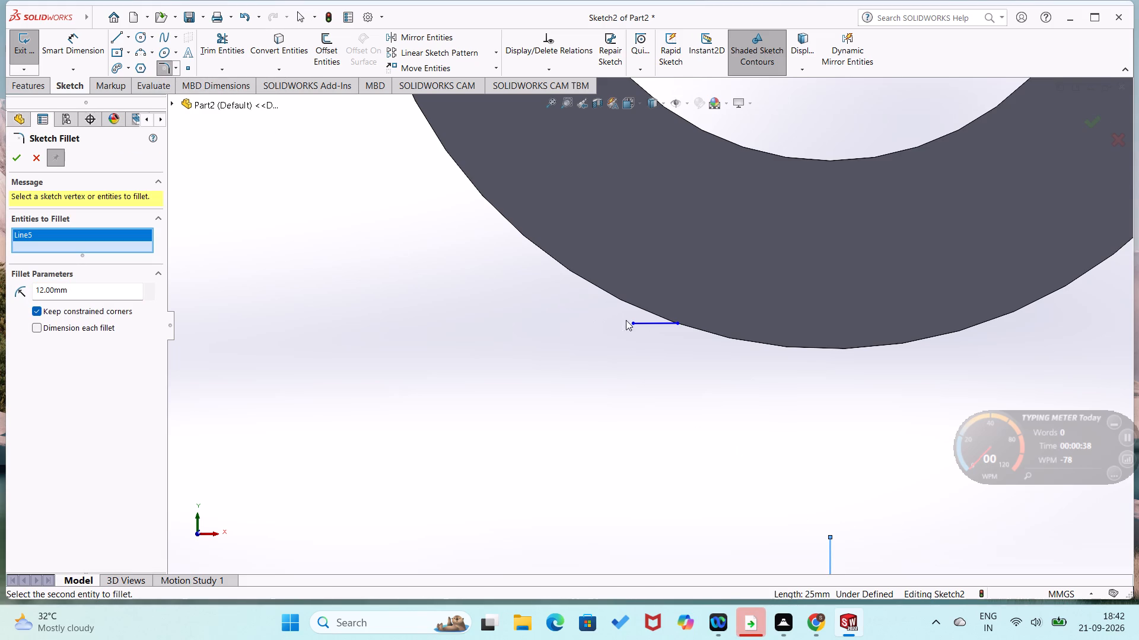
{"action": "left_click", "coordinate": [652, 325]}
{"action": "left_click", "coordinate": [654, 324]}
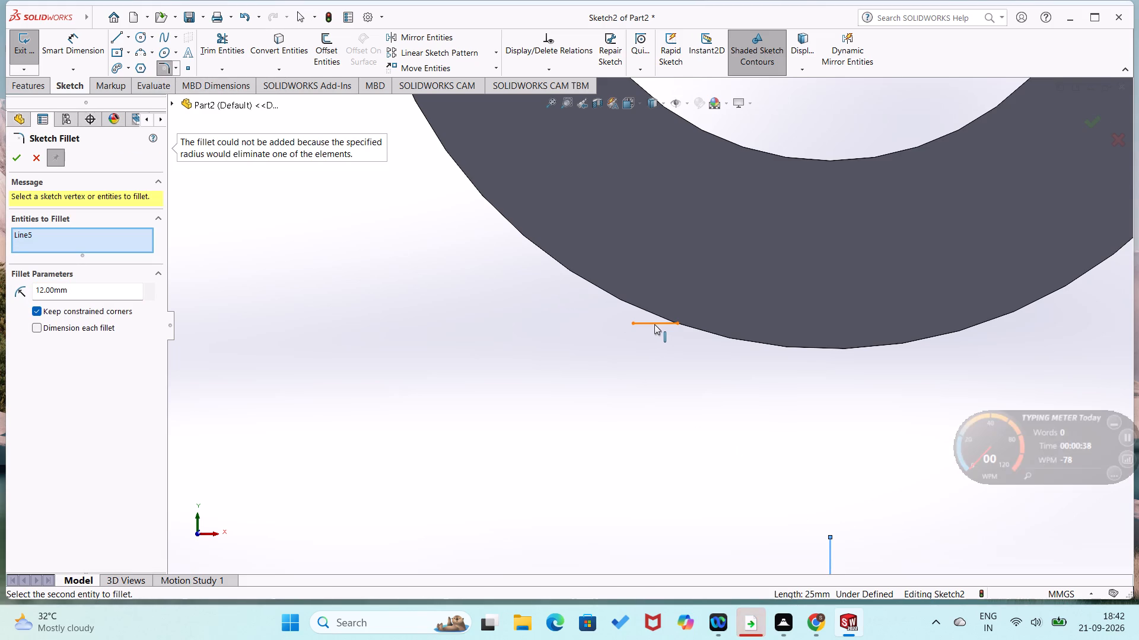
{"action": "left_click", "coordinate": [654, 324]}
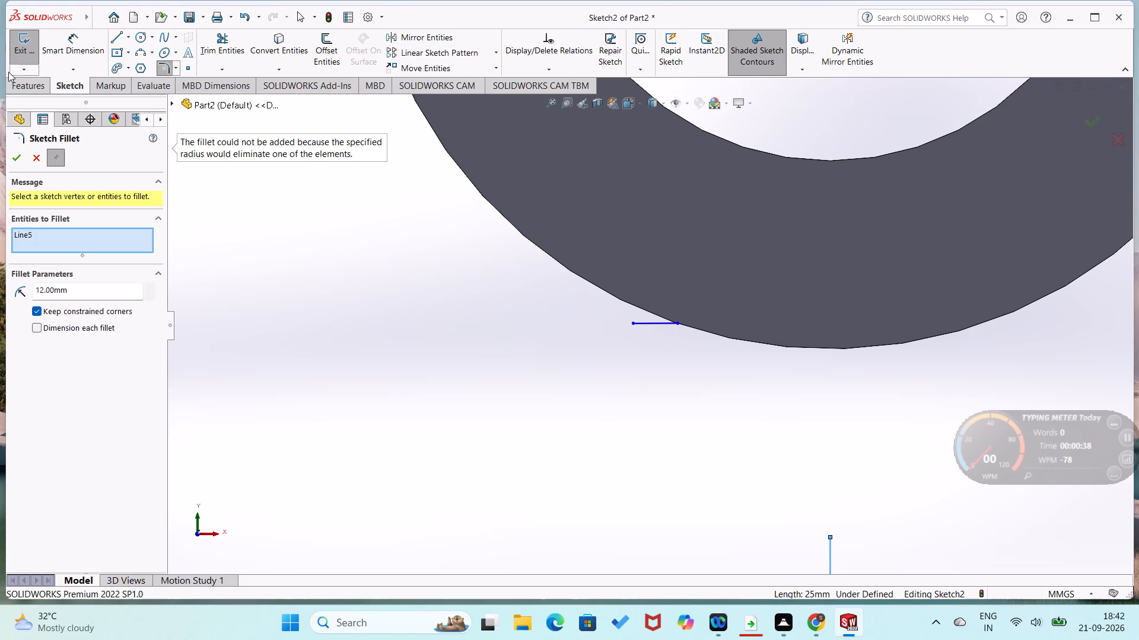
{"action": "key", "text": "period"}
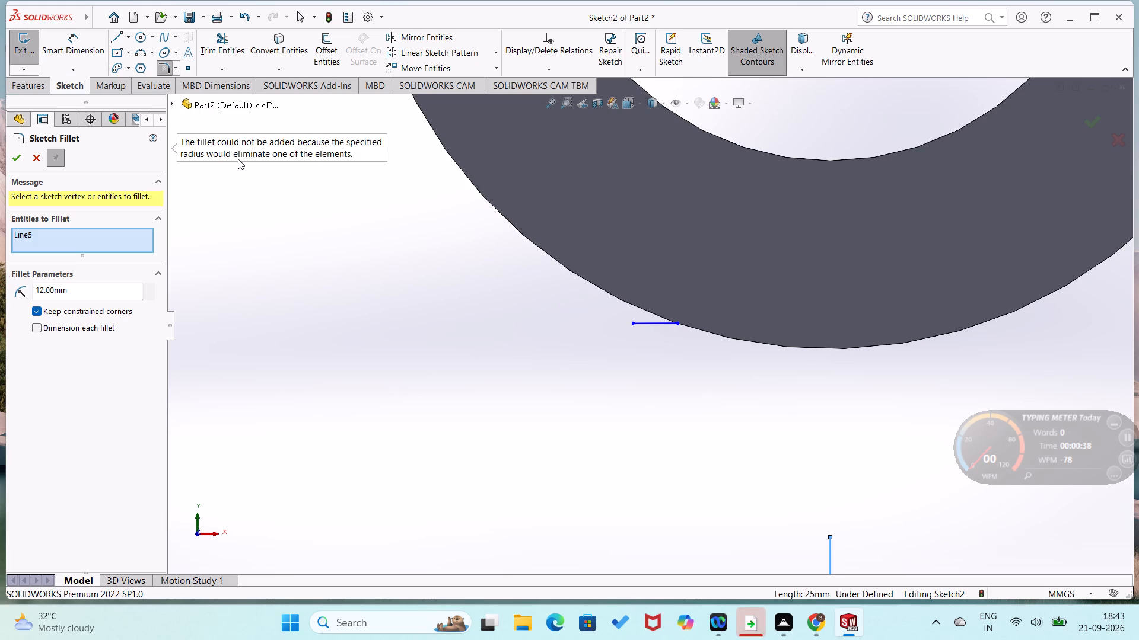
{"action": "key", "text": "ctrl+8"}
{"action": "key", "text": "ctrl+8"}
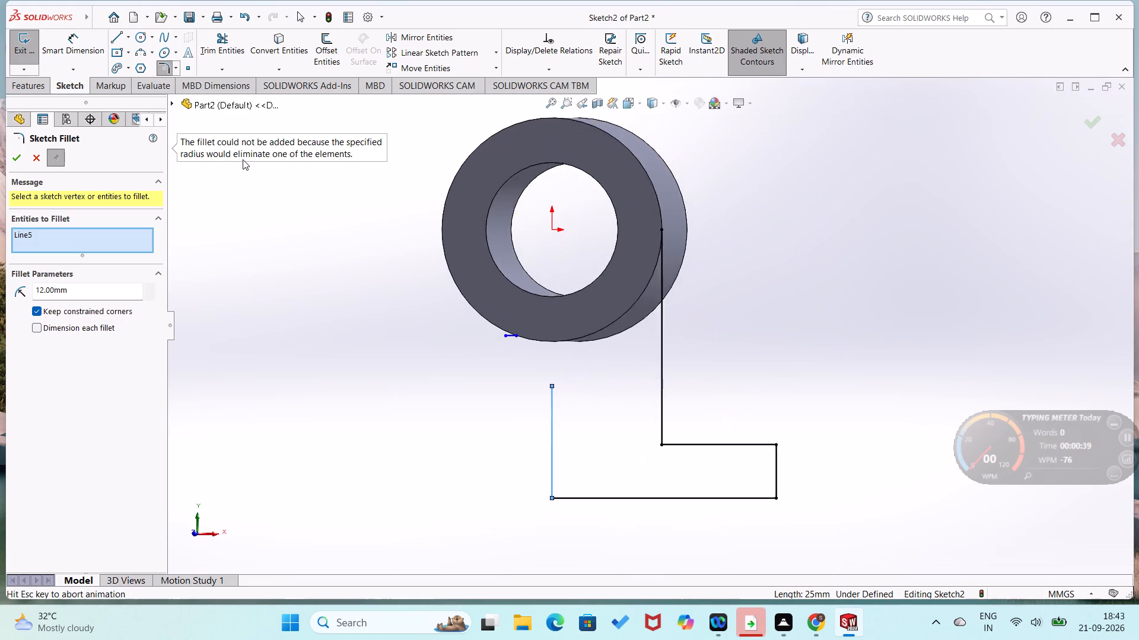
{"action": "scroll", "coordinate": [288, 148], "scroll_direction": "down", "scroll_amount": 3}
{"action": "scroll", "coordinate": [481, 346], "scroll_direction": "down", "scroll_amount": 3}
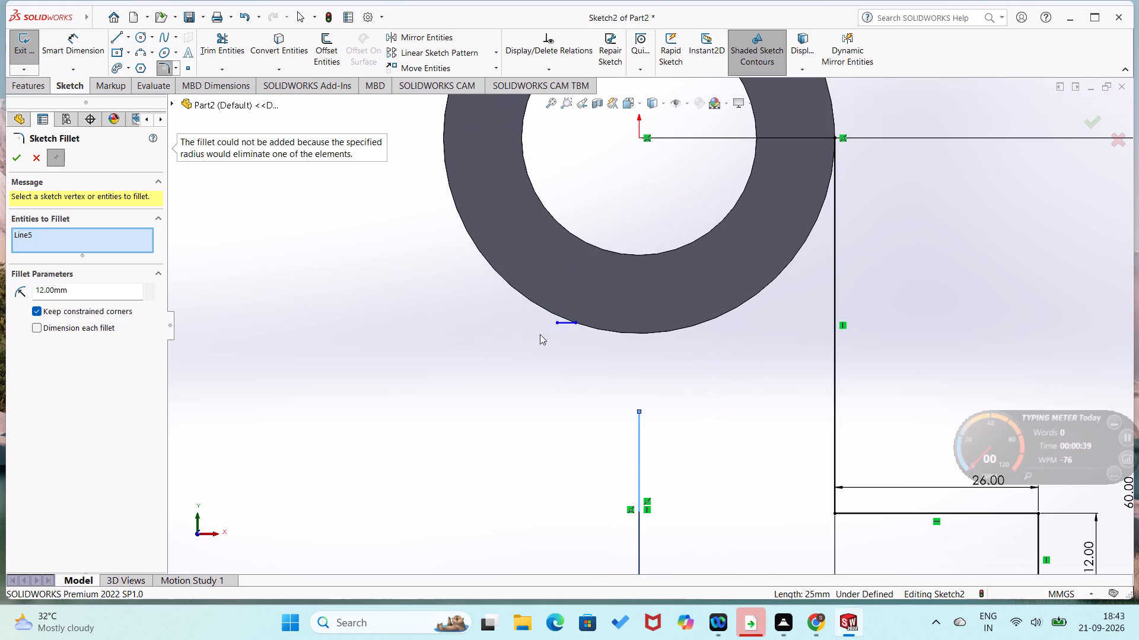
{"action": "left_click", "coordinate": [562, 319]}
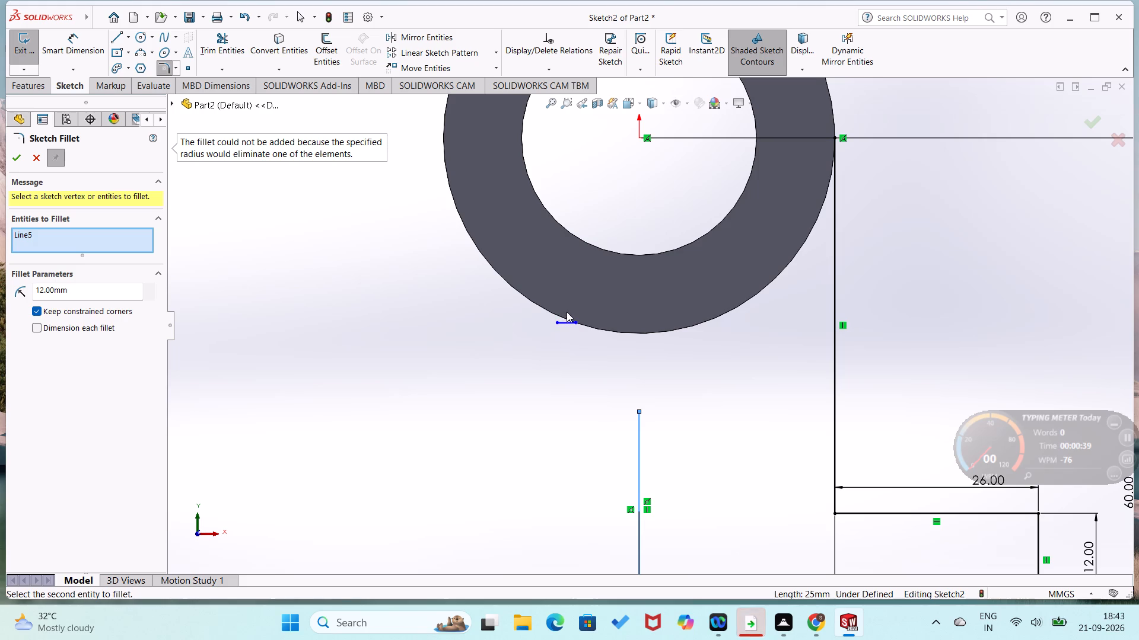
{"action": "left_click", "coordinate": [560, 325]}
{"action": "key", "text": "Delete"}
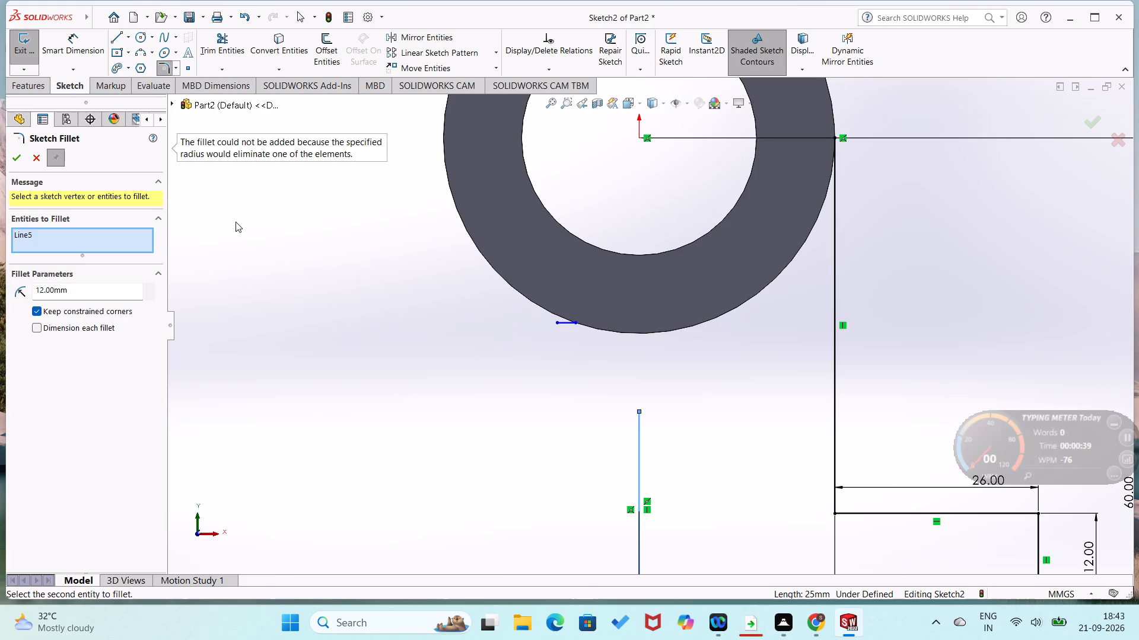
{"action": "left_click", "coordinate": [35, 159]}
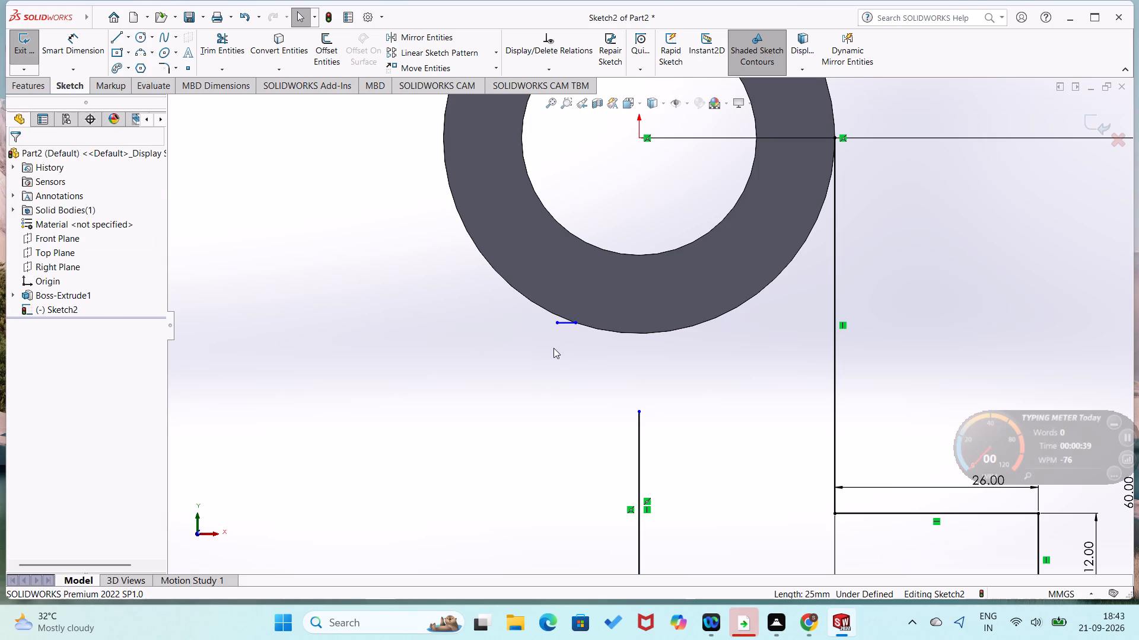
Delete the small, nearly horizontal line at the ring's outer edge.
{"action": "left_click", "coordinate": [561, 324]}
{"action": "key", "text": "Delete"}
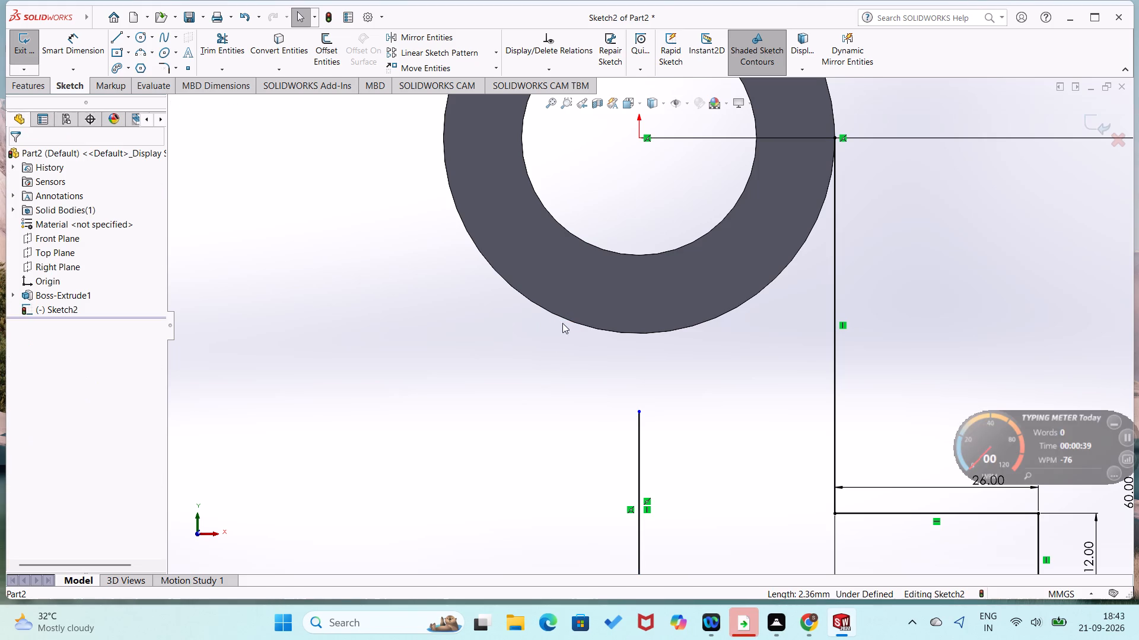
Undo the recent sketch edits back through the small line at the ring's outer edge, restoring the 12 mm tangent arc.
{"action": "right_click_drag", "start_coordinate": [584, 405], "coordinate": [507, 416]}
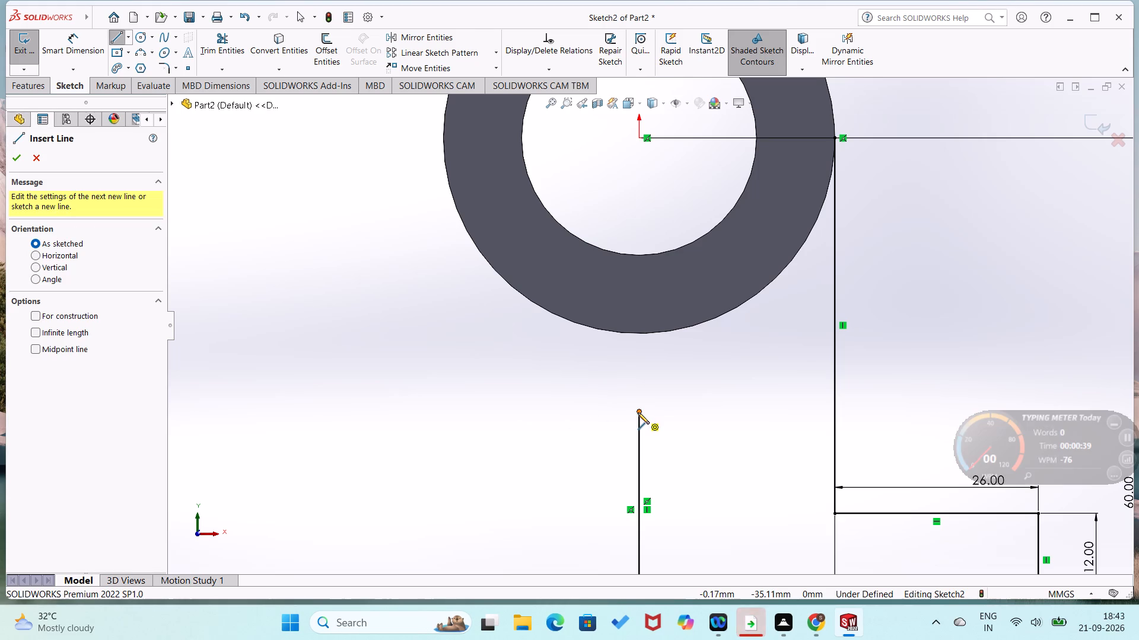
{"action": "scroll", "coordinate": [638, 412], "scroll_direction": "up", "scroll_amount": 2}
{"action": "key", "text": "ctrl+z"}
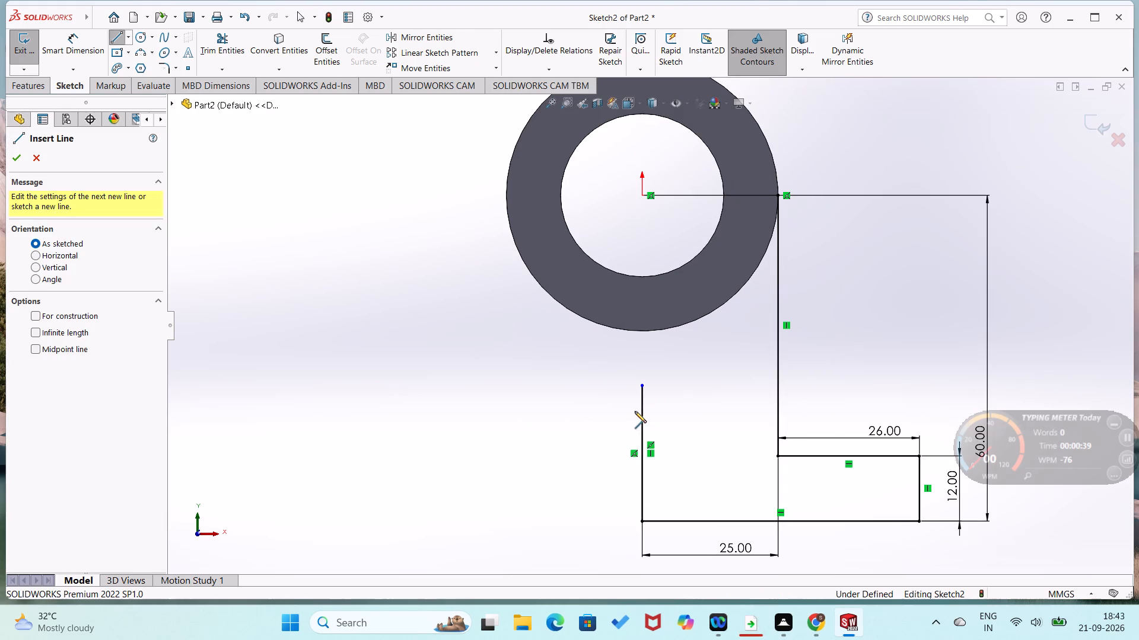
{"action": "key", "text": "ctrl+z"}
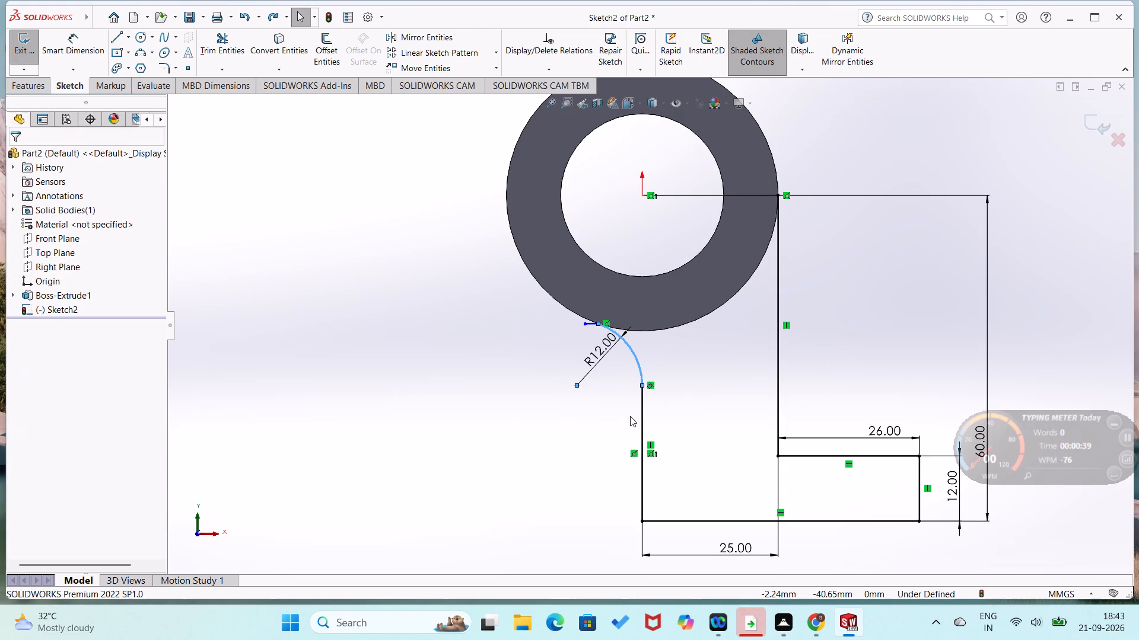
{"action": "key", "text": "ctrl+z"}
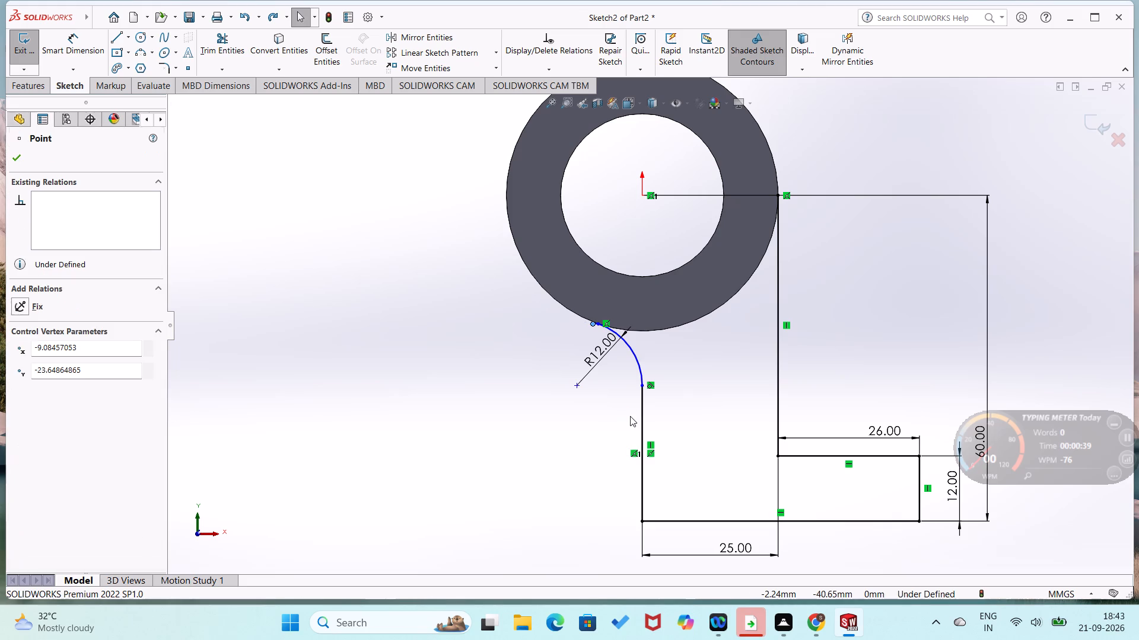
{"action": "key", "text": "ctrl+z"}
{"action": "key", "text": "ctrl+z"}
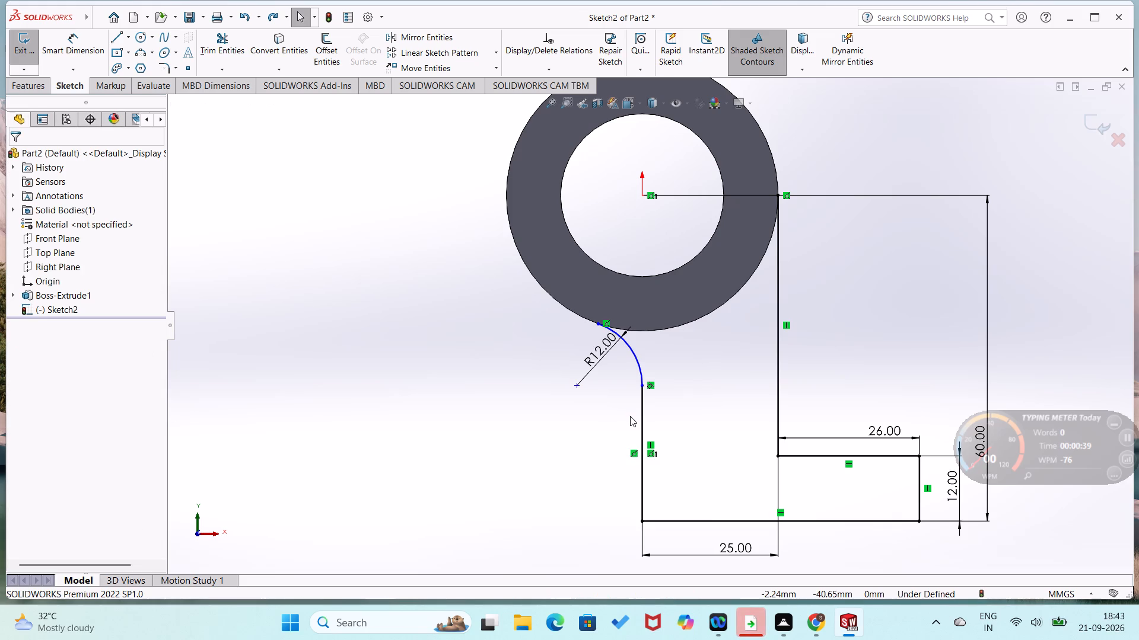
Delete the 12 mm tangent arc and the short vertical line below the ring.
{"action": "left_click", "coordinate": [636, 364]}
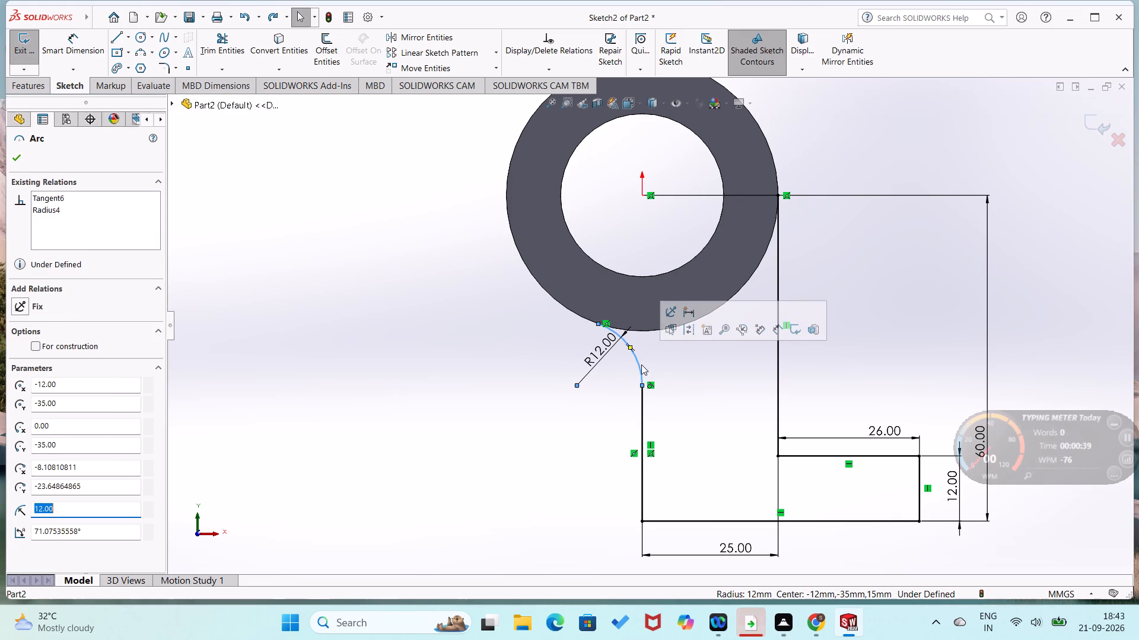
{"action": "key", "text": "Delete"}
{"action": "left_click", "coordinate": [642, 404]}
{"action": "key", "text": "Delete"}
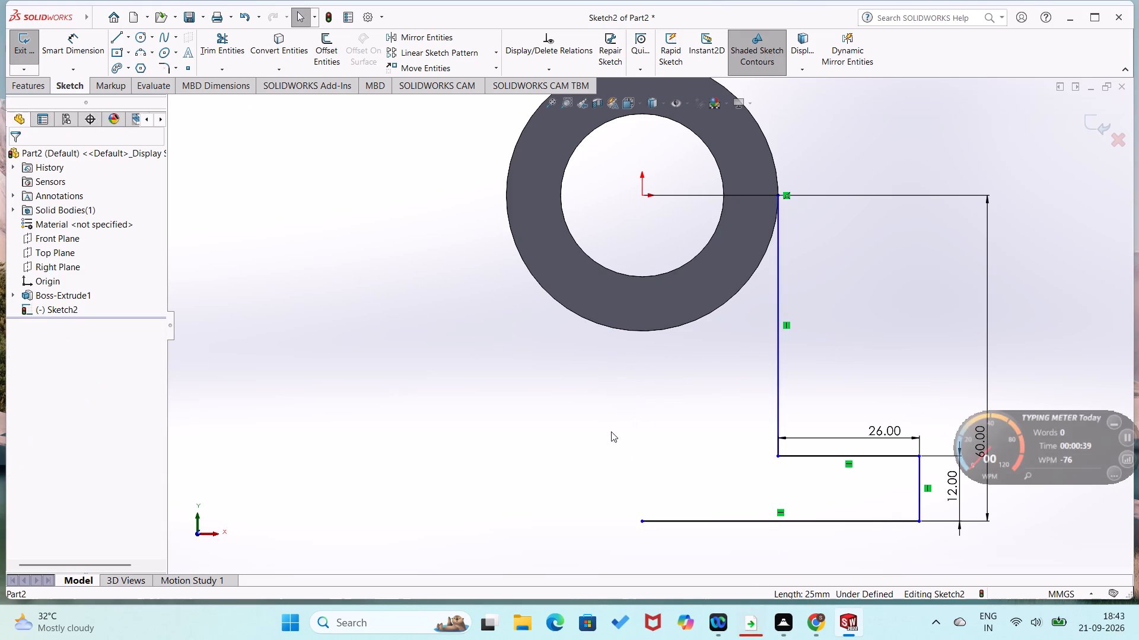
Draw a 35 mm vertical line from the free end of the profile's bottom line to the ring's lowest point.
{"action": "right_click_drag", "start_coordinate": [611, 431], "coordinate": [486, 420]}
{"action": "left_click", "coordinate": [639, 519]}
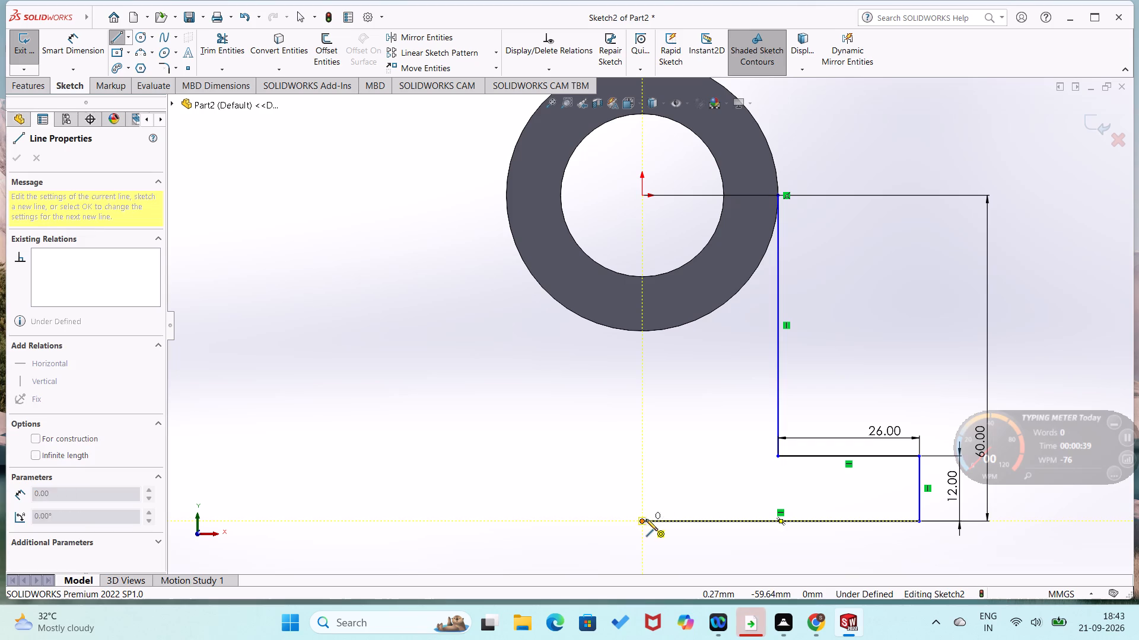
{"action": "left_click", "coordinate": [642, 331]}
Dimension the profile's bottom line at 51 mm.
{"action": "right_click_drag", "start_coordinate": [640, 373], "coordinate": [664, 315]}
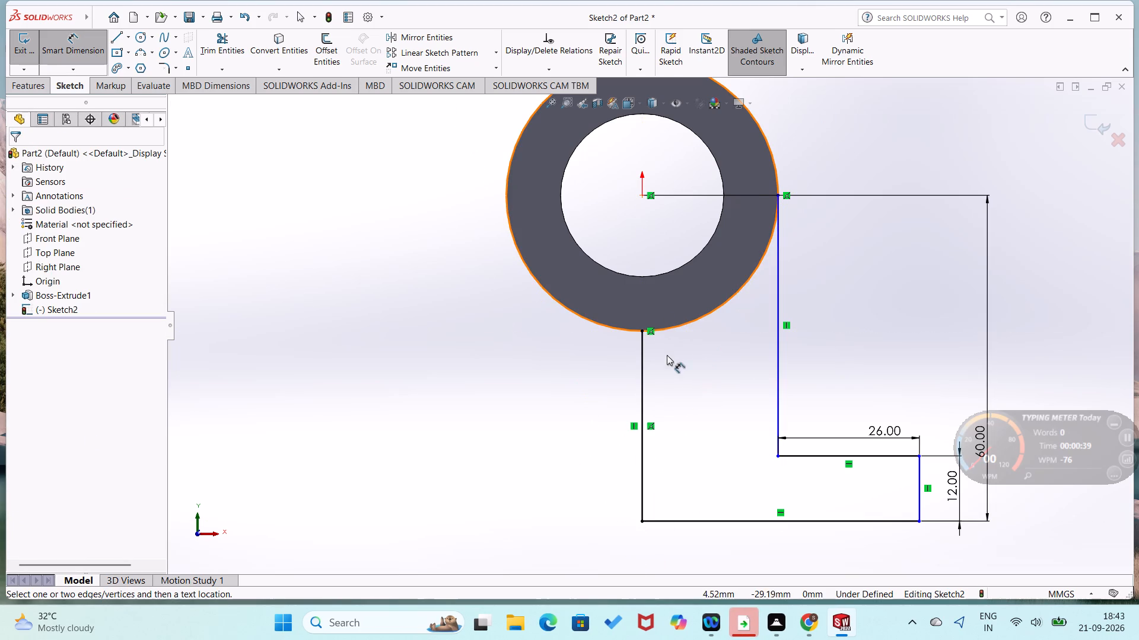
{"action": "middle_click_drag", "start_coordinate": [680, 389], "coordinate": [669, 437]}
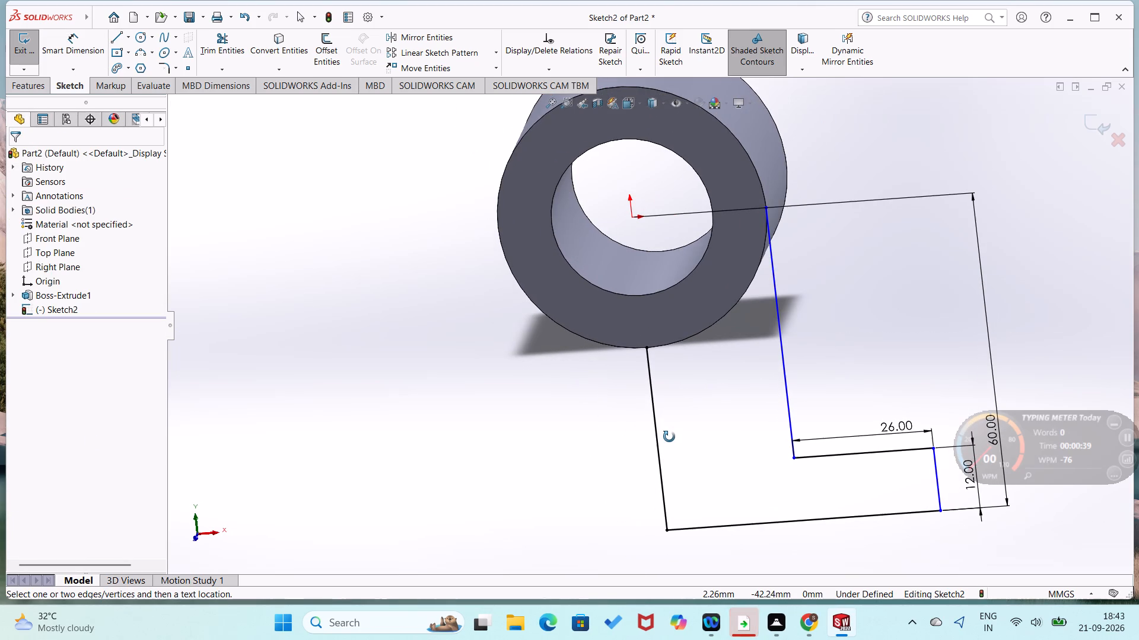
{"action": "middle_click_drag", "start_coordinate": [669, 437], "coordinate": [524, 447]}
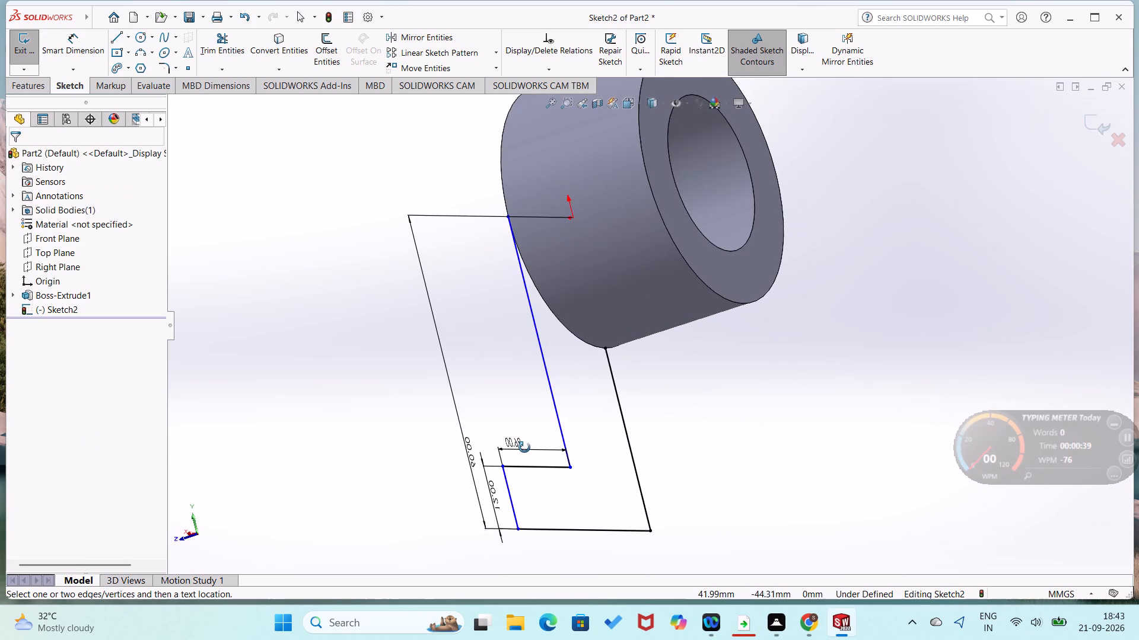
{"action": "middle_click_drag", "start_coordinate": [524, 447], "coordinate": [651, 462]}
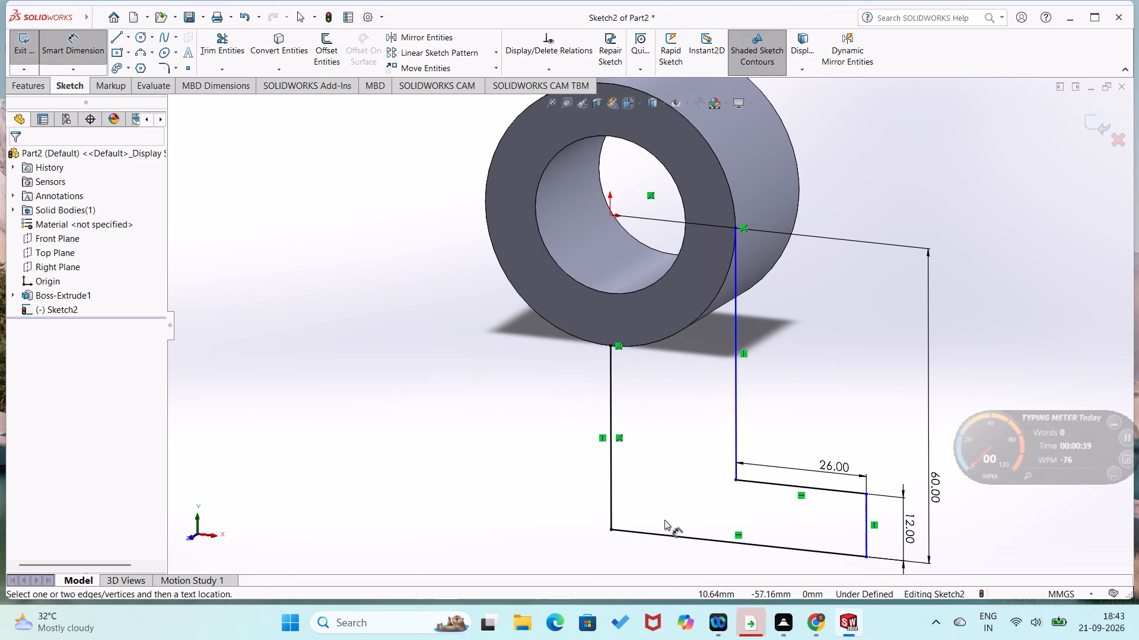
{"action": "scroll", "coordinate": [671, 513], "scroll_direction": "up", "scroll_amount": 2}
{"action": "right_click_drag", "start_coordinate": [656, 507], "coordinate": [686, 418]}
{"action": "left_click", "coordinate": [698, 474]}
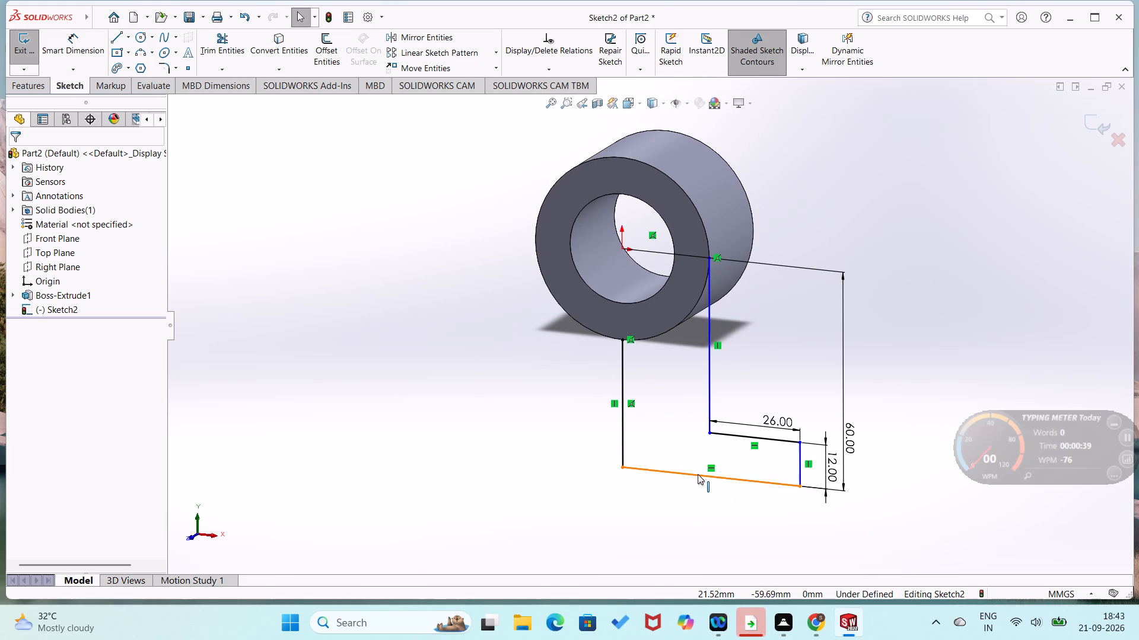
{"action": "right_click_drag", "start_coordinate": [588, 462], "coordinate": [578, 271]}
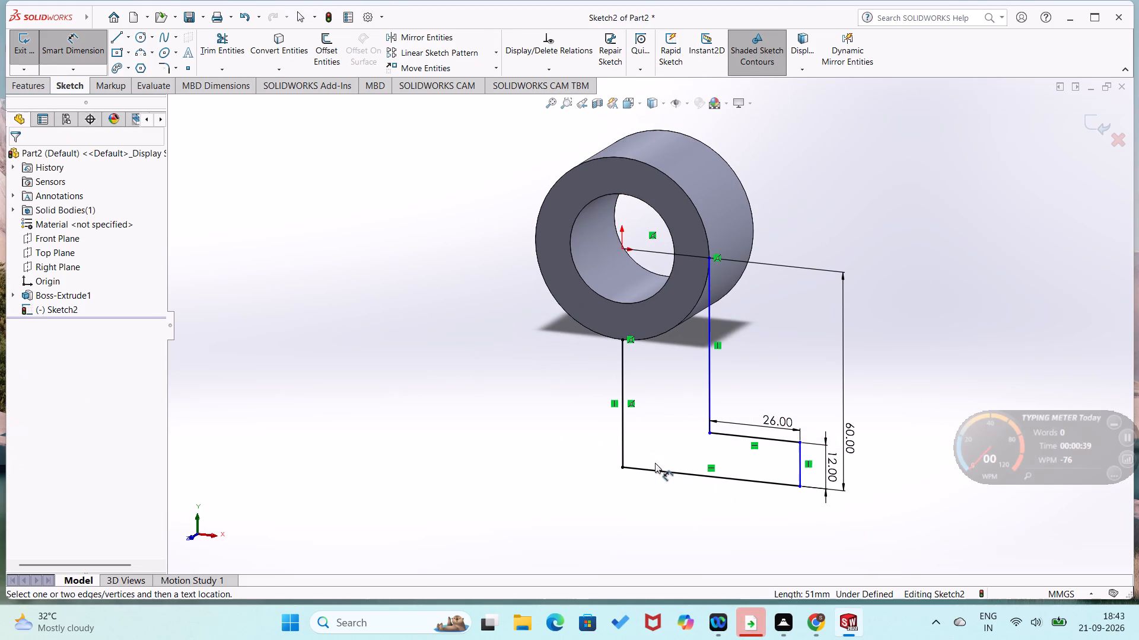
{"action": "left_click", "coordinate": [661, 469]}
{"action": "left_click", "coordinate": [656, 487]}
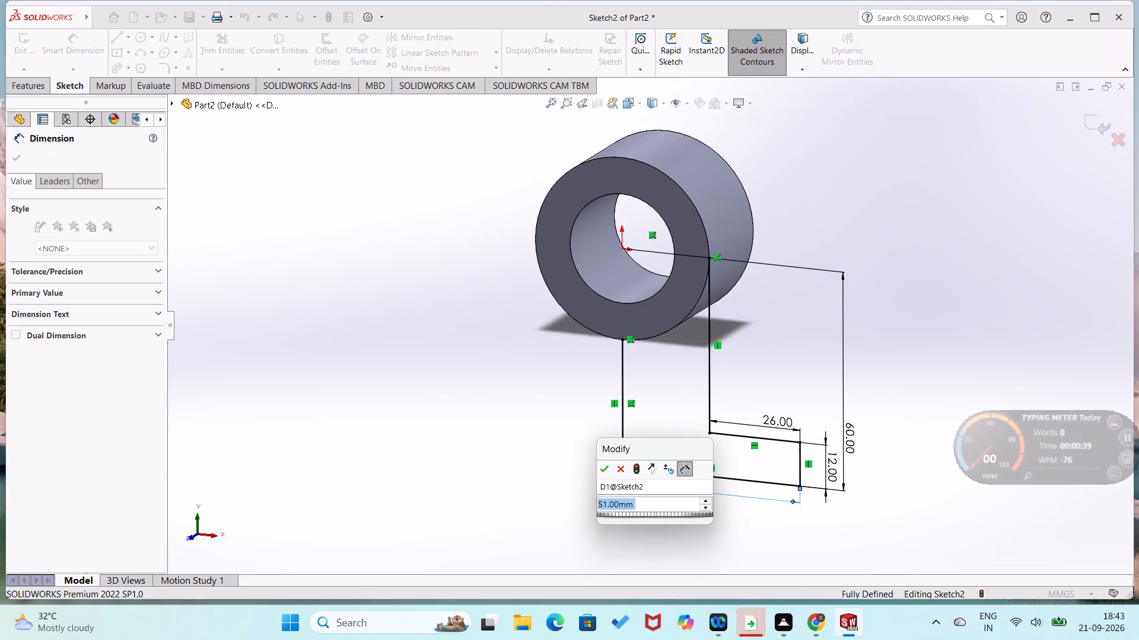
{"action": "left_click", "coordinate": [607, 471]}
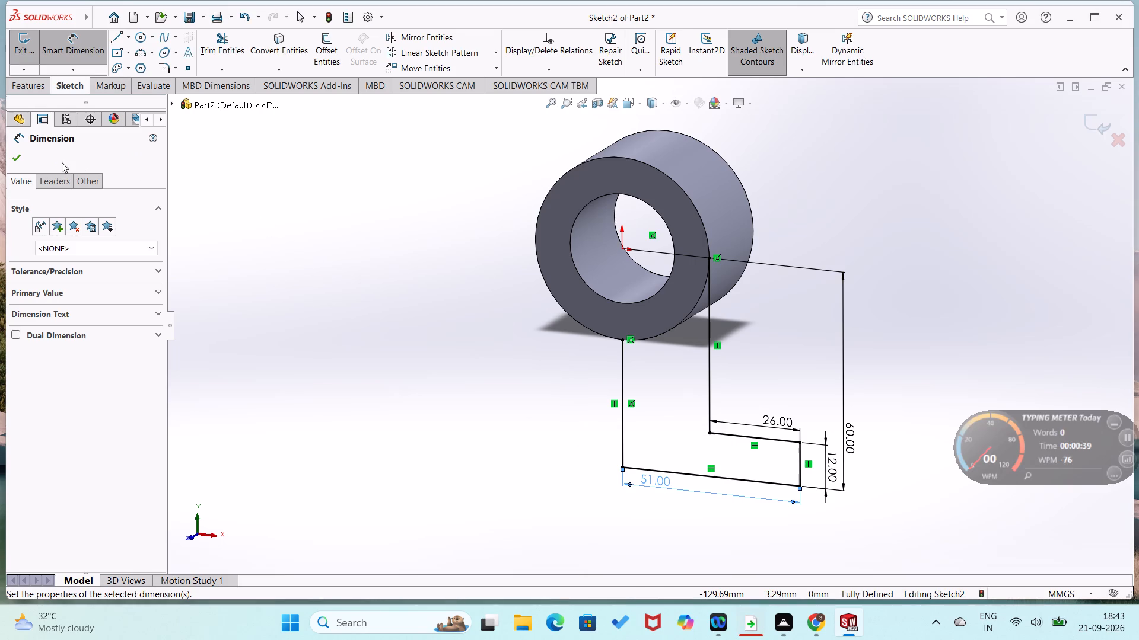
{"action": "left_click", "coordinate": [11, 159]}
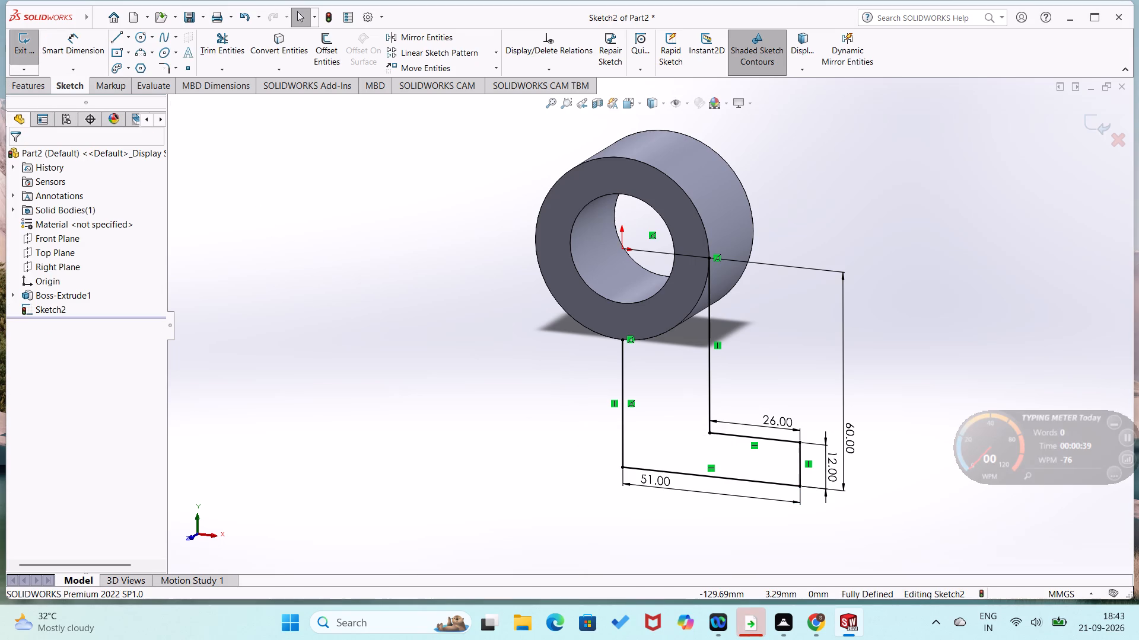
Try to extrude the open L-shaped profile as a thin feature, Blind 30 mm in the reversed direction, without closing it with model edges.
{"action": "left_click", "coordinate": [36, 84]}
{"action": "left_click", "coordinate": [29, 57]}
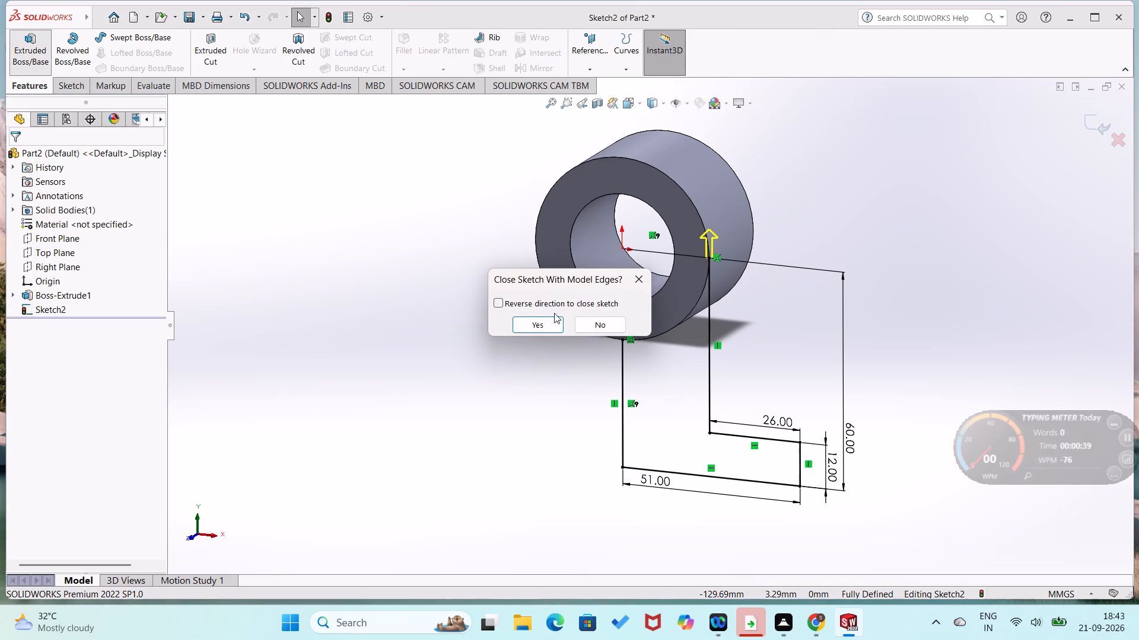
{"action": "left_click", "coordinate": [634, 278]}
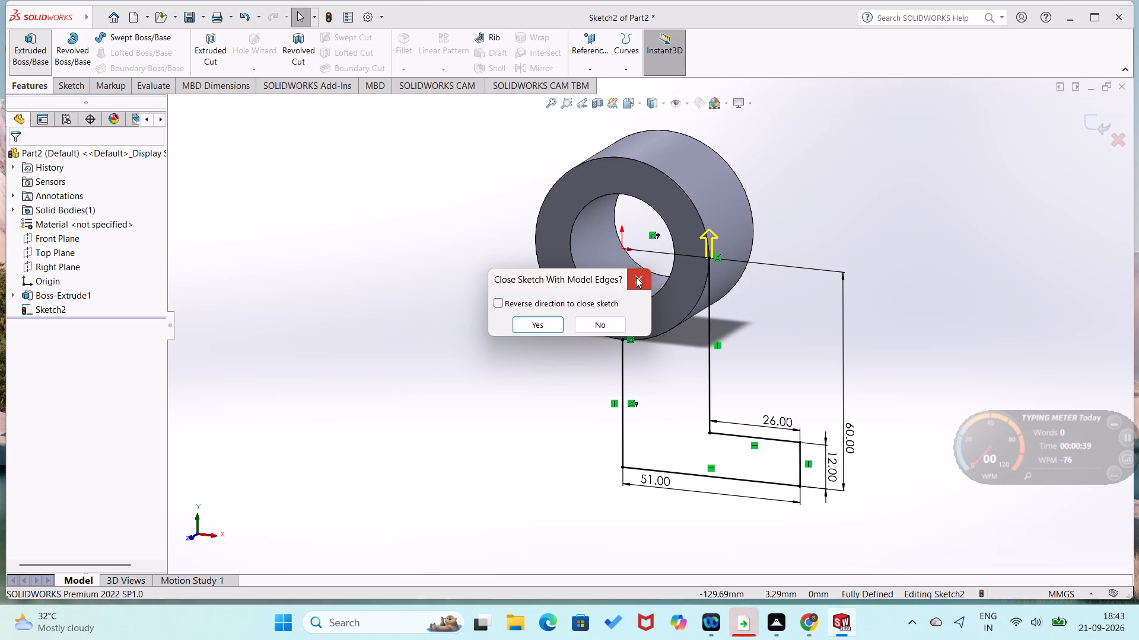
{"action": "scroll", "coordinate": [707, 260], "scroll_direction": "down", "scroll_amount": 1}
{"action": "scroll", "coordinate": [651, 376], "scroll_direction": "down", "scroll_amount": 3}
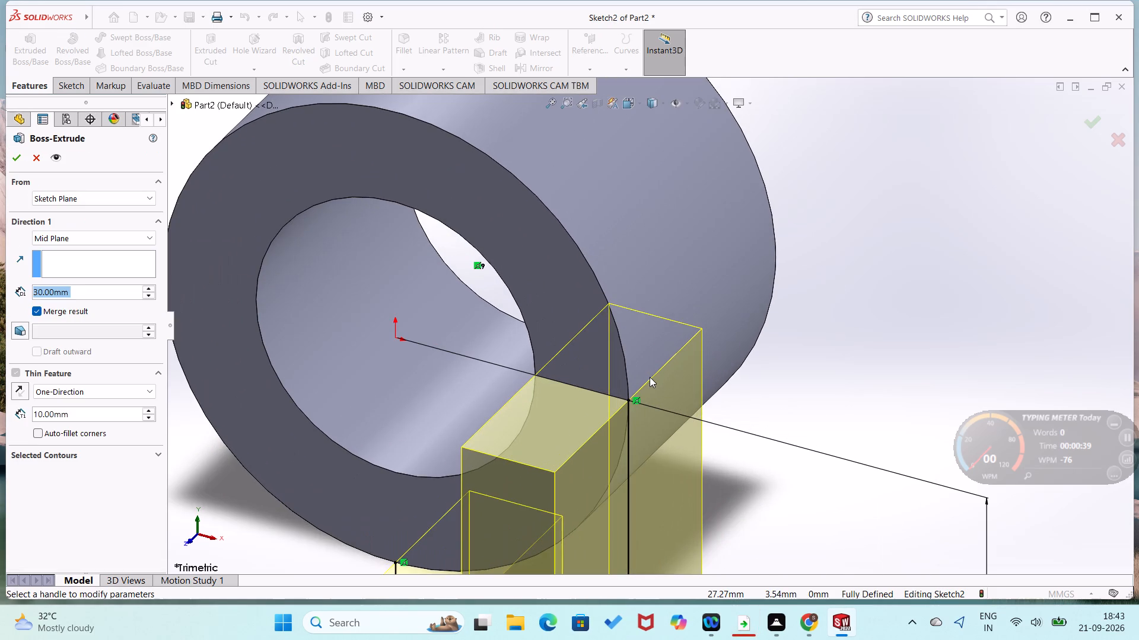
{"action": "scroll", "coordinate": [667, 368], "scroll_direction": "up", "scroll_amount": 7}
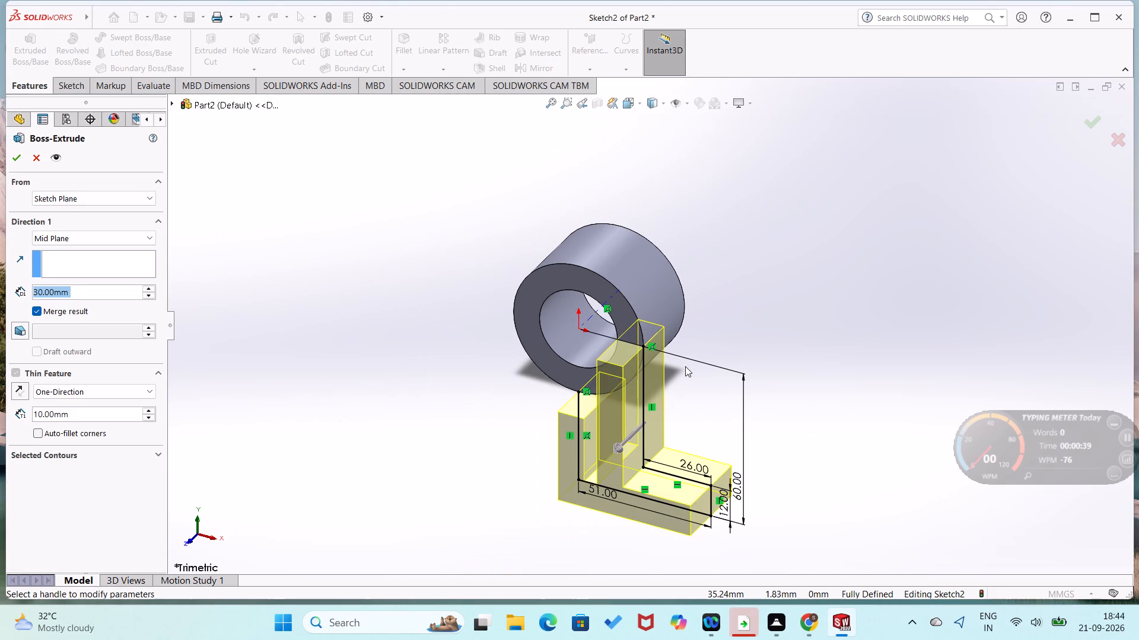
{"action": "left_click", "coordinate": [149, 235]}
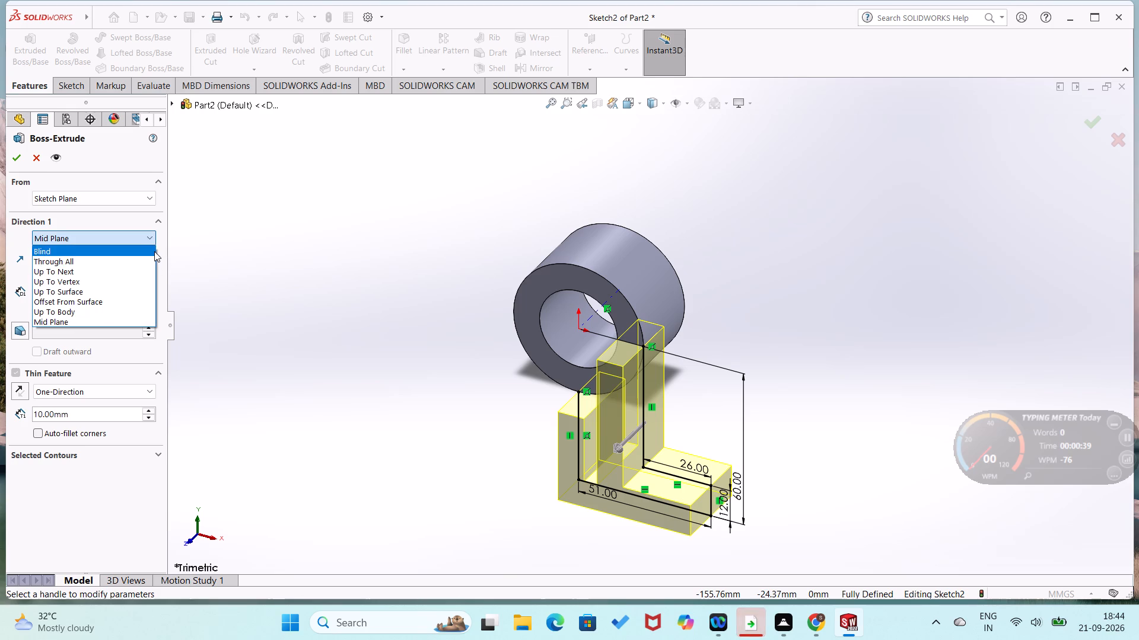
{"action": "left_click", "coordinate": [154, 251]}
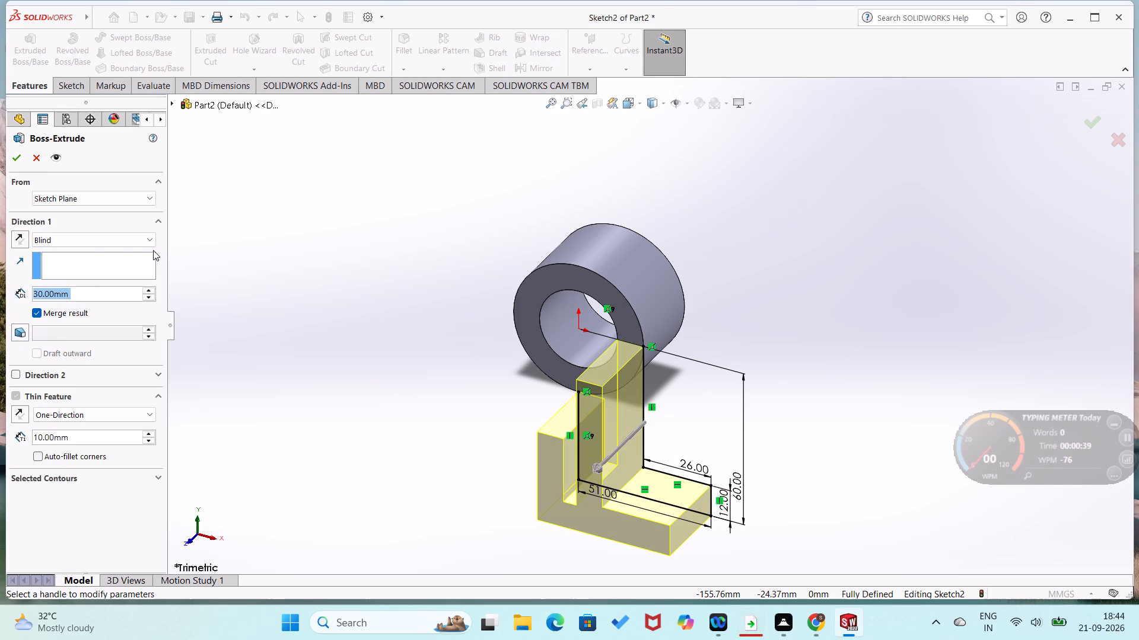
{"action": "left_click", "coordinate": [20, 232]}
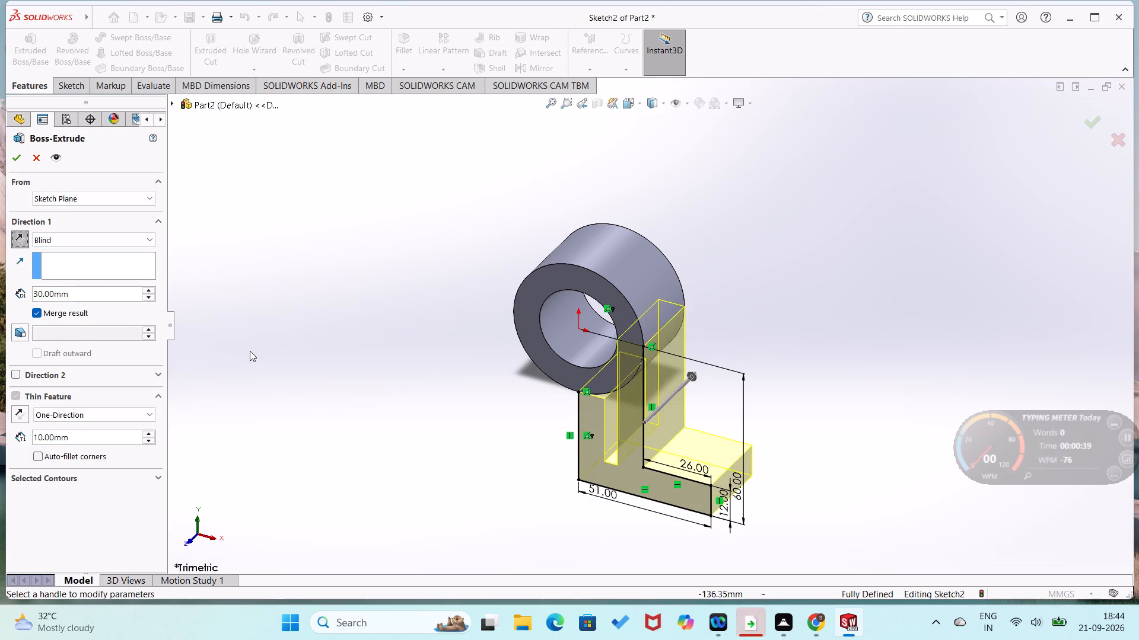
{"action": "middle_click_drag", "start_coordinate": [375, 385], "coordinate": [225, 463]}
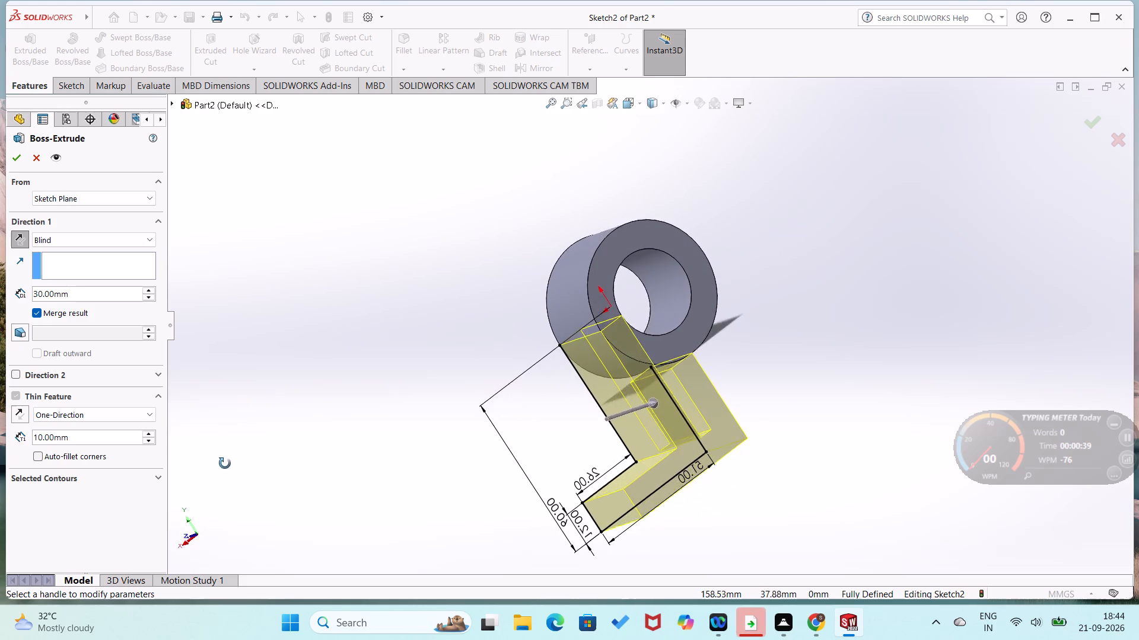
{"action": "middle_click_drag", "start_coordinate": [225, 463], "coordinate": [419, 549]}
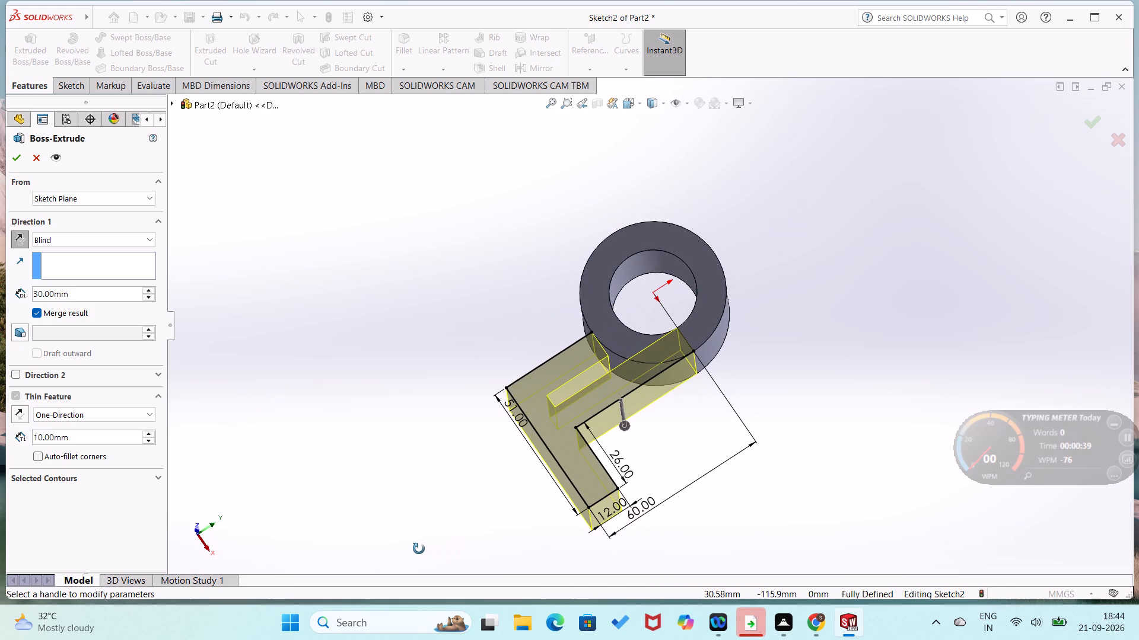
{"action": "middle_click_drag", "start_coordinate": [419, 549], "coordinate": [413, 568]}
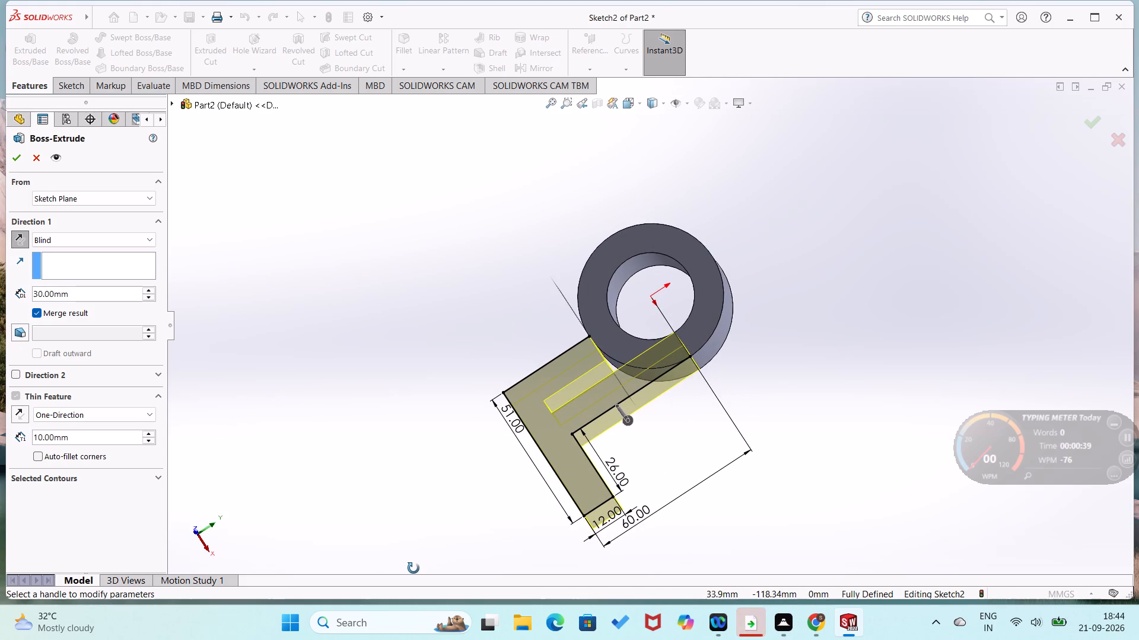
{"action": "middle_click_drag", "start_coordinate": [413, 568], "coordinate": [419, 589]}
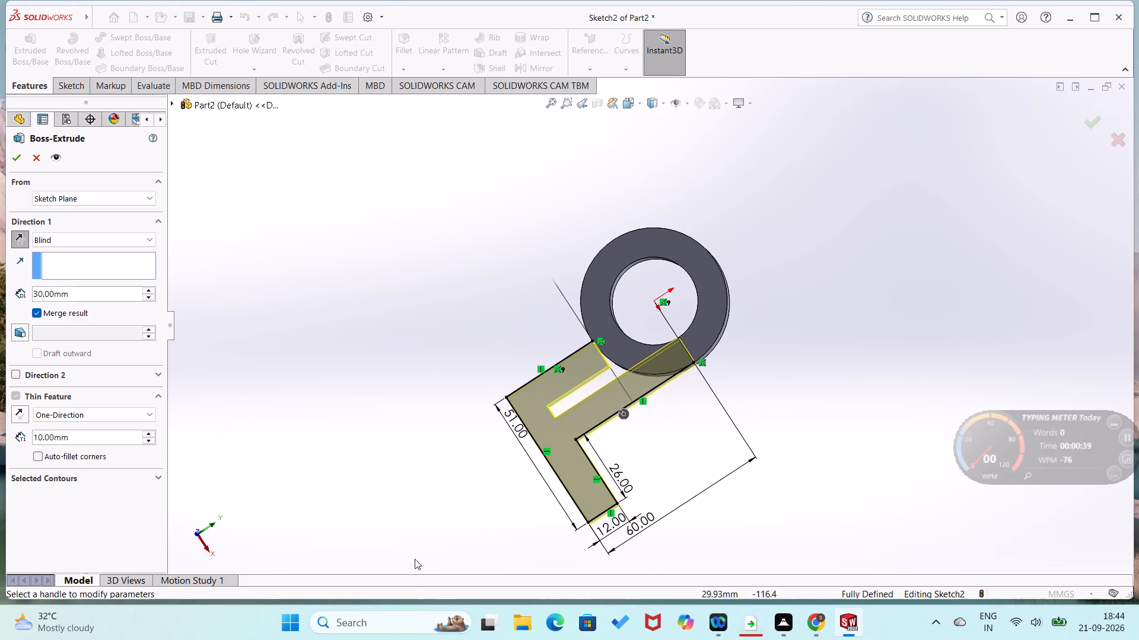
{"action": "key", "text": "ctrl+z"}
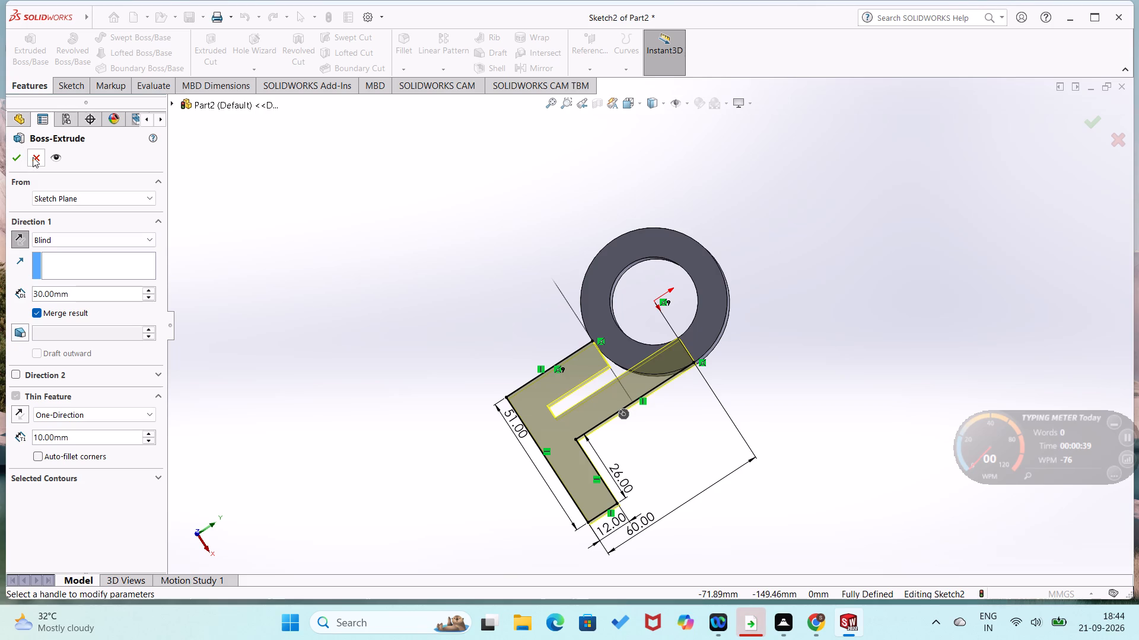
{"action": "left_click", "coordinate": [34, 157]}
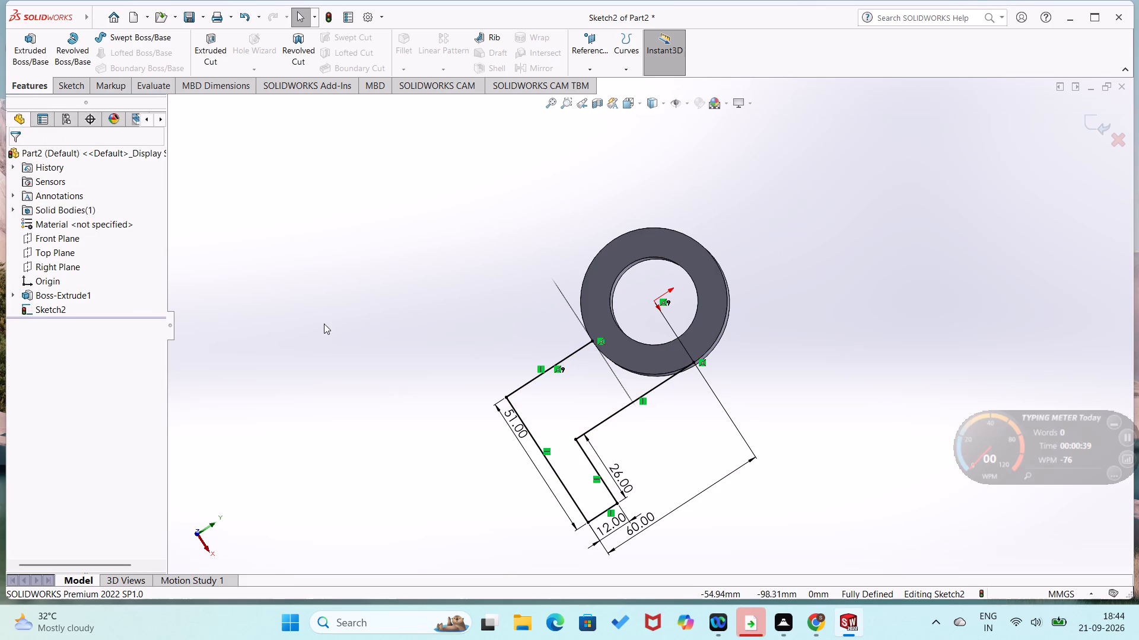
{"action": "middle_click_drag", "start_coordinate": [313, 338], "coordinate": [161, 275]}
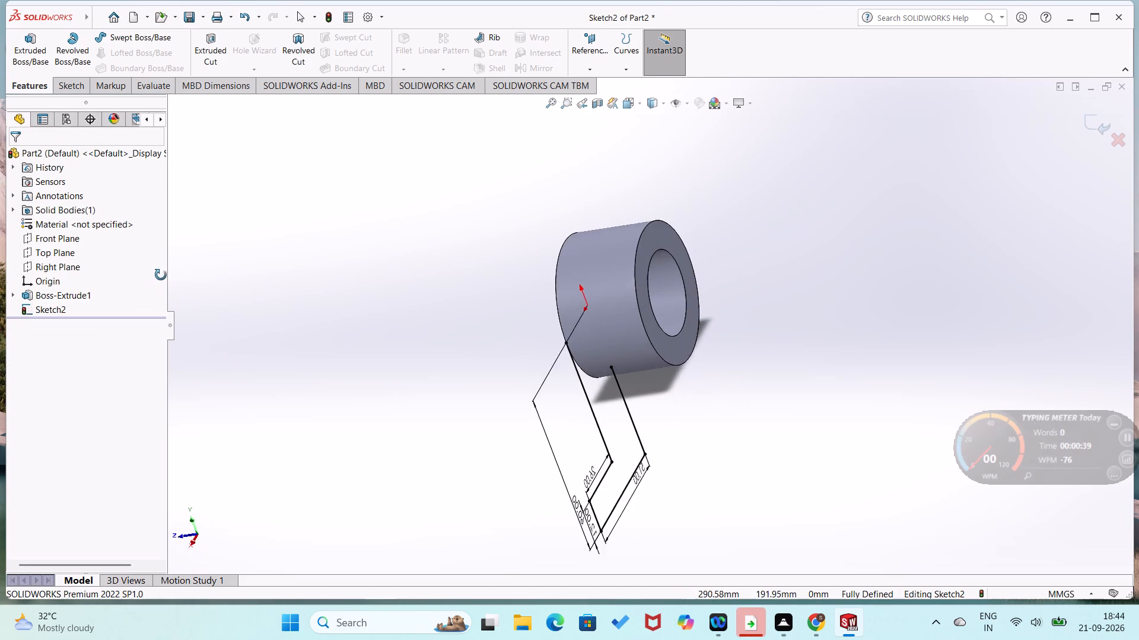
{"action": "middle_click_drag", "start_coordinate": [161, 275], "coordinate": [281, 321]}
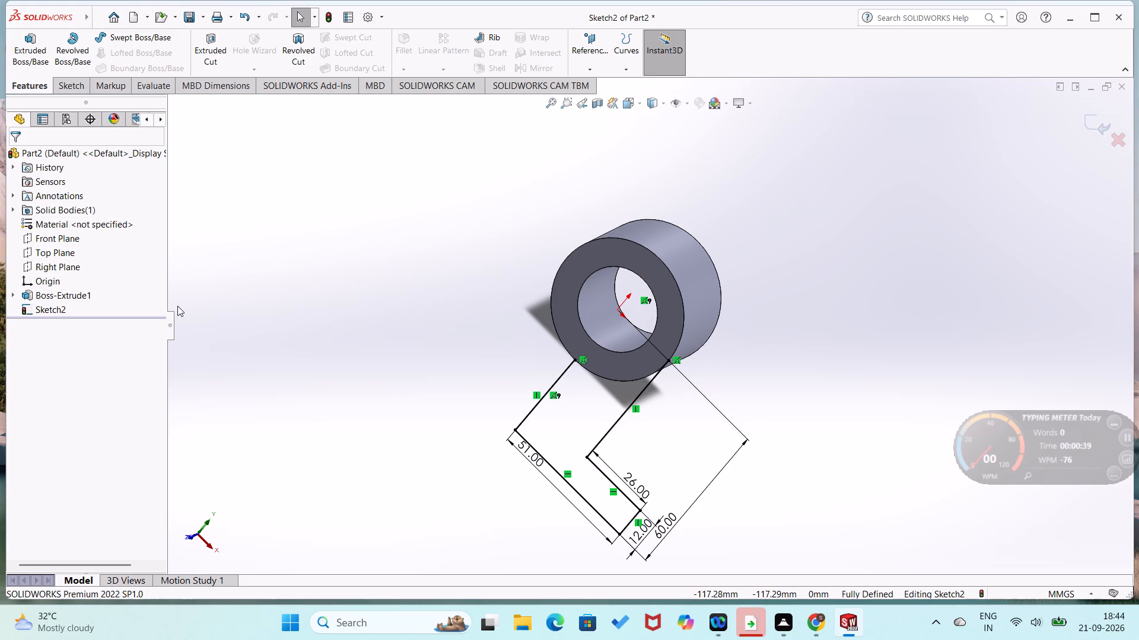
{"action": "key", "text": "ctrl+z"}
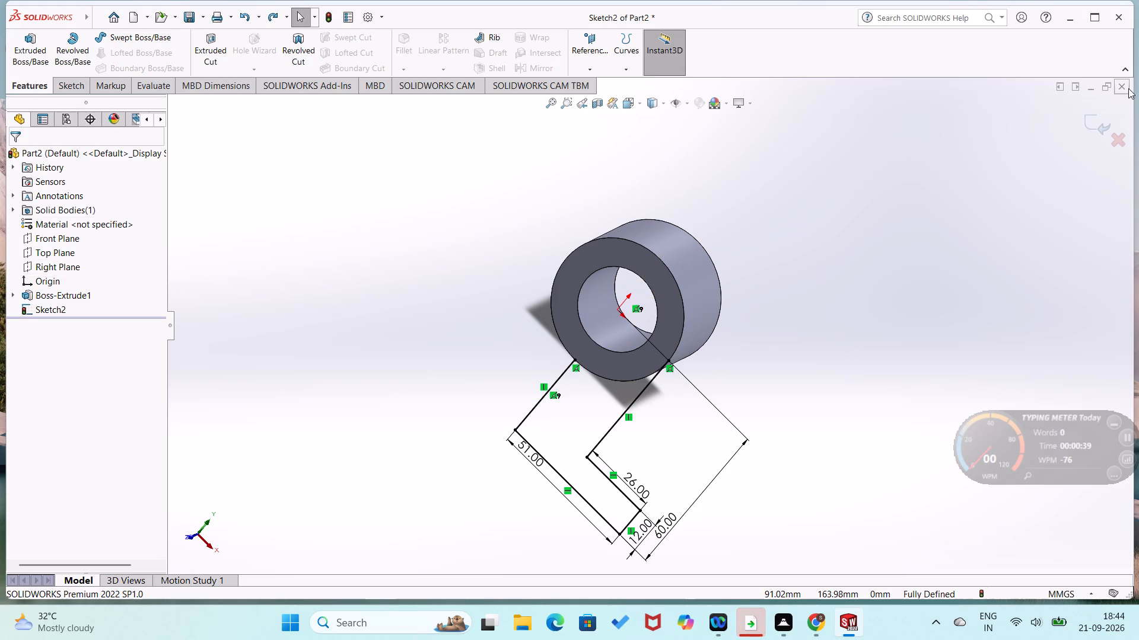
Close the part document without saving it.
{"action": "left_click", "coordinate": [1128, 88]}
{"action": "left_click", "coordinate": [576, 334]}
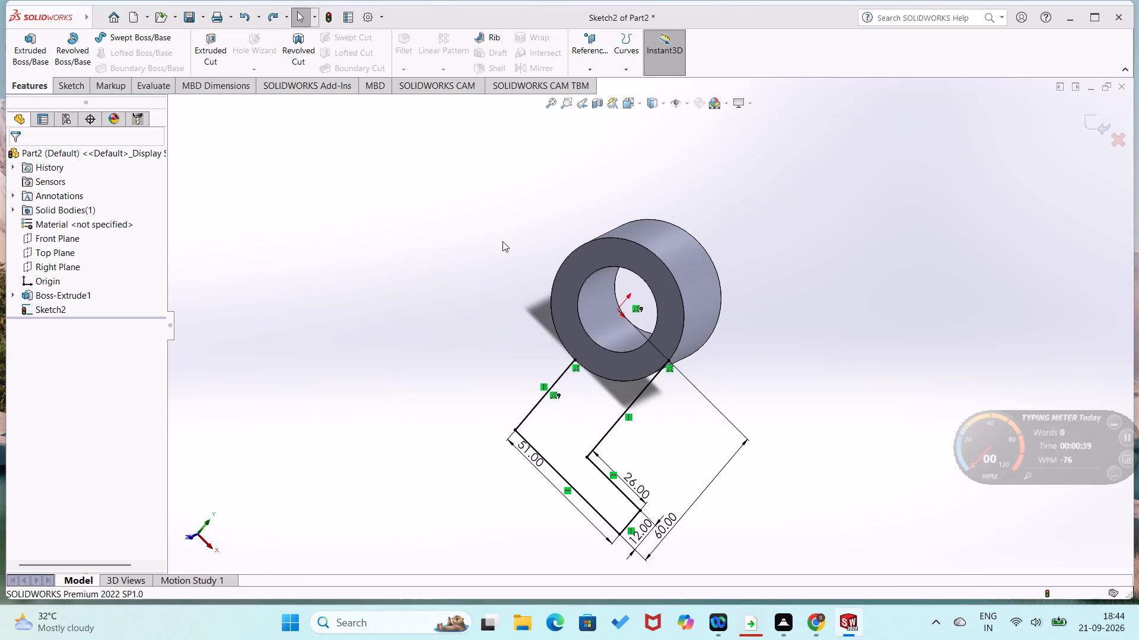
Create a new part document and start a sketch on the Front Plane.
{"action": "left_click", "coordinate": [114, 15]}
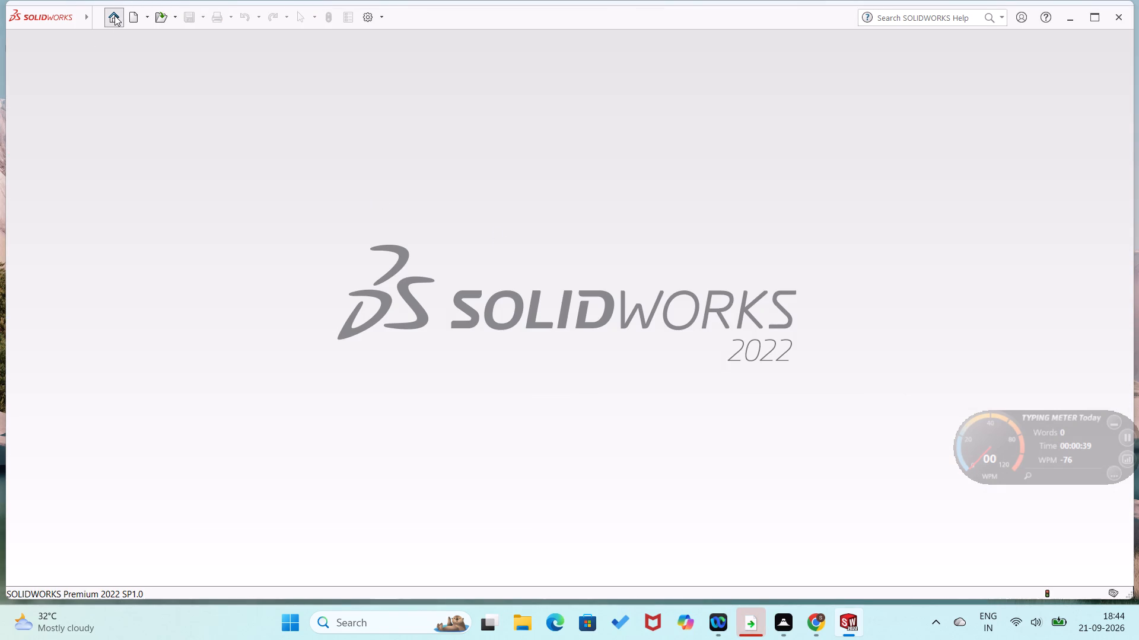
{"action": "left_click", "coordinate": [336, 175]}
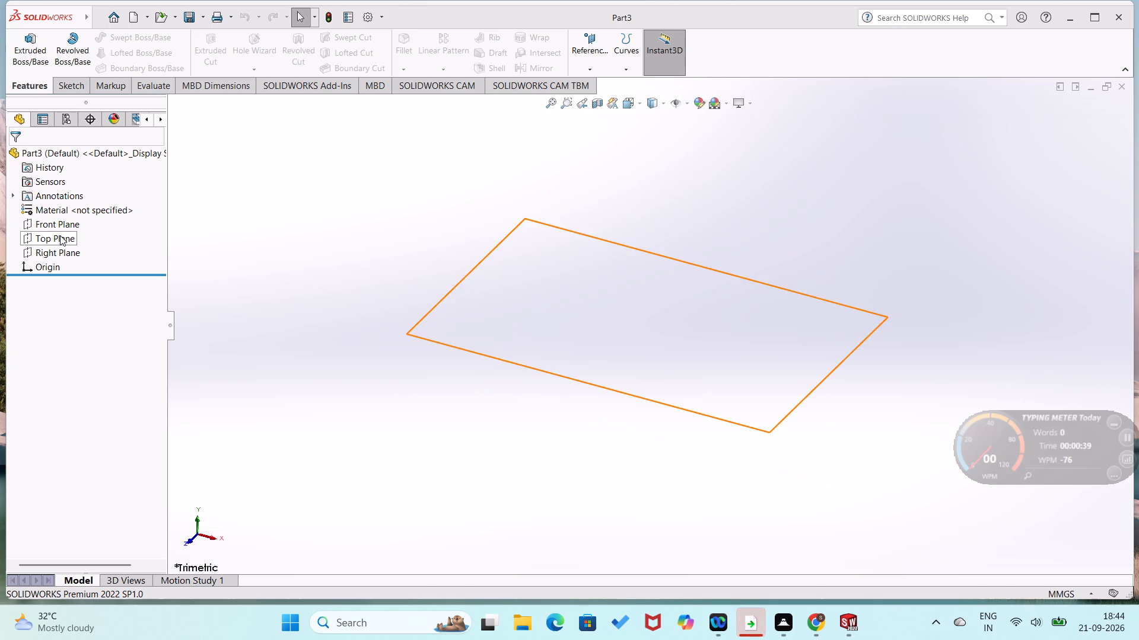
{"action": "left_click", "coordinate": [55, 217]}
{"action": "left_click", "coordinate": [64, 199]}
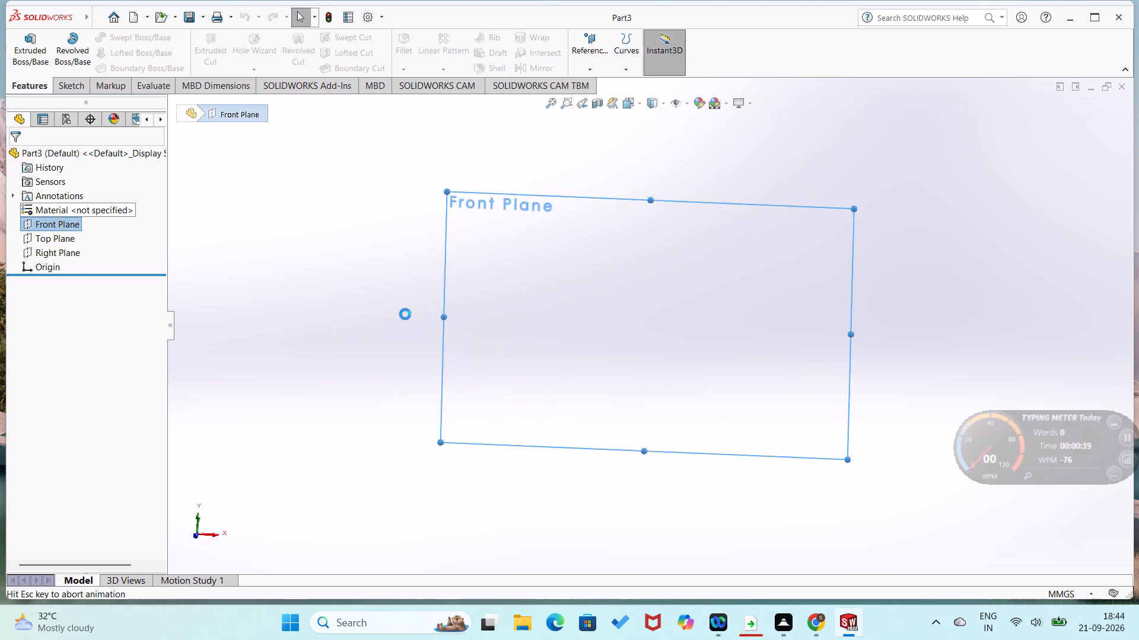
Sketch a circle centred on the origin and dimension its diameter at 50 mm.
{"action": "right_click_drag", "start_coordinate": [534, 282], "coordinate": [450, 354]}
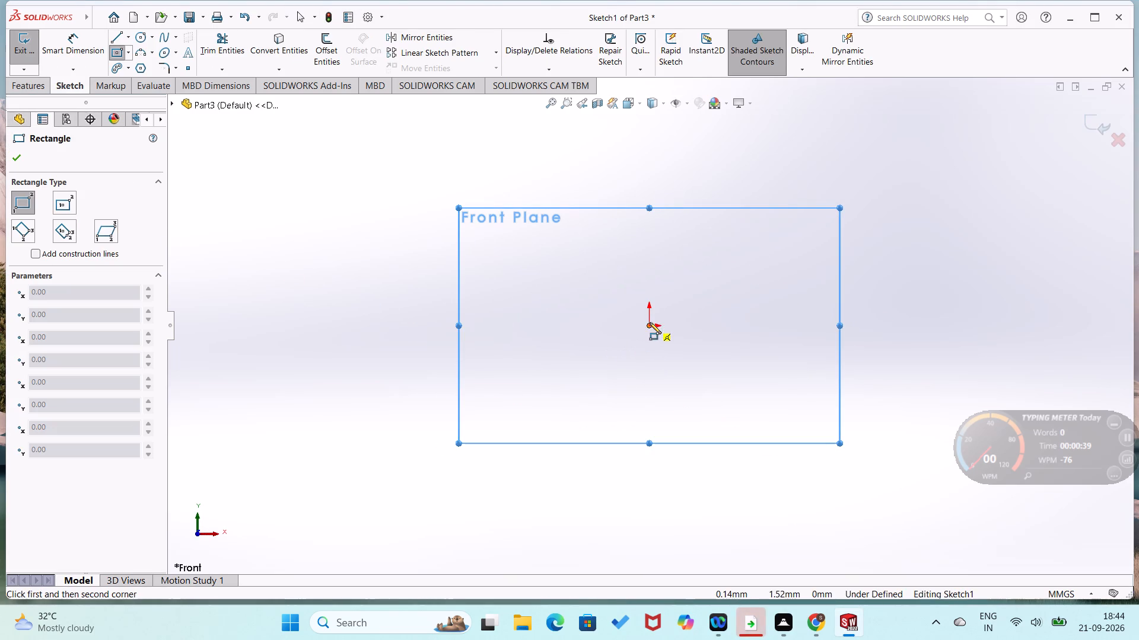
{"action": "left_click", "coordinate": [650, 324]}
{"action": "right_click_drag", "start_coordinate": [641, 367], "coordinate": [776, 260]}
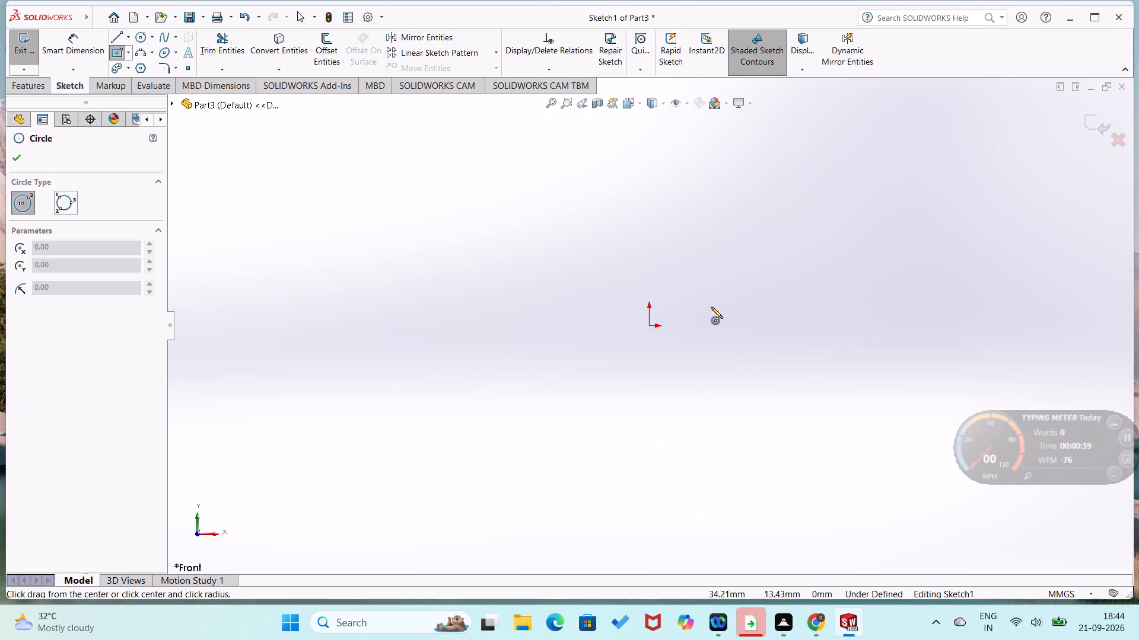
{"action": "left_click_drag", "start_coordinate": [648, 322], "coordinate": [656, 334]}
{"action": "left_click", "coordinate": [679, 373]}
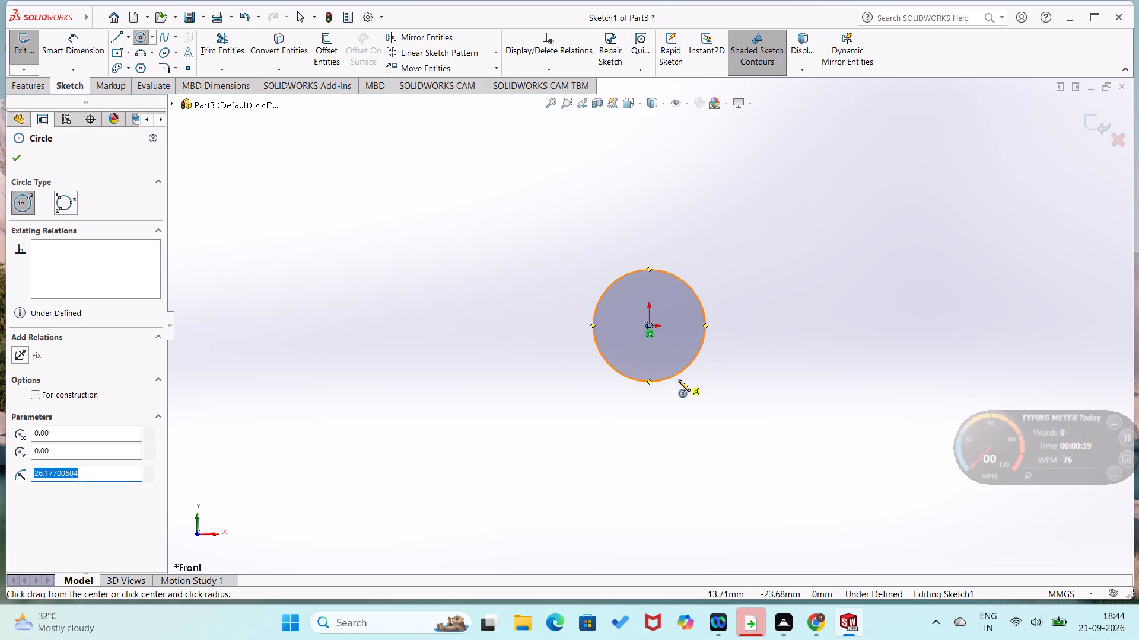
{"action": "right_click_drag", "start_coordinate": [704, 366], "coordinate": [812, 207]}
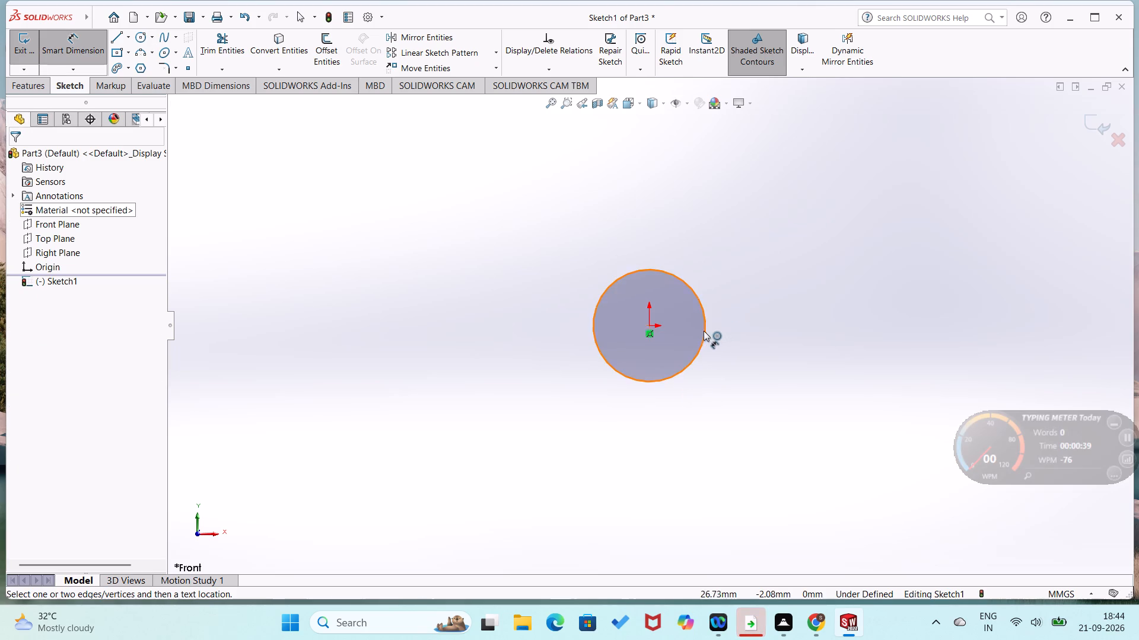
{"action": "left_click", "coordinate": [703, 332]}
{"action": "left_click", "coordinate": [730, 329]}
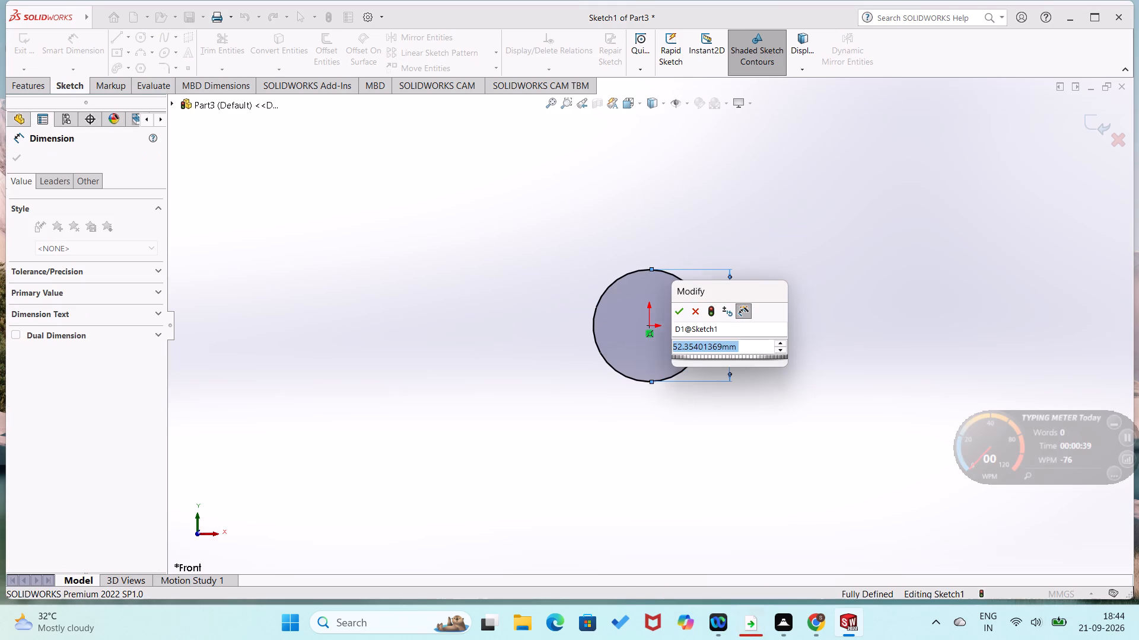
{"action": "type", "text": "50"}
{"action": "key", "text": "Return"}
Draw a line about 51 mm straight down from the circle's +X quadrant point, continuing outward horizontally and ending with a short downward vertical.
{"action": "scroll", "coordinate": [731, 329], "scroll_direction": "down", "scroll_amount": 2}
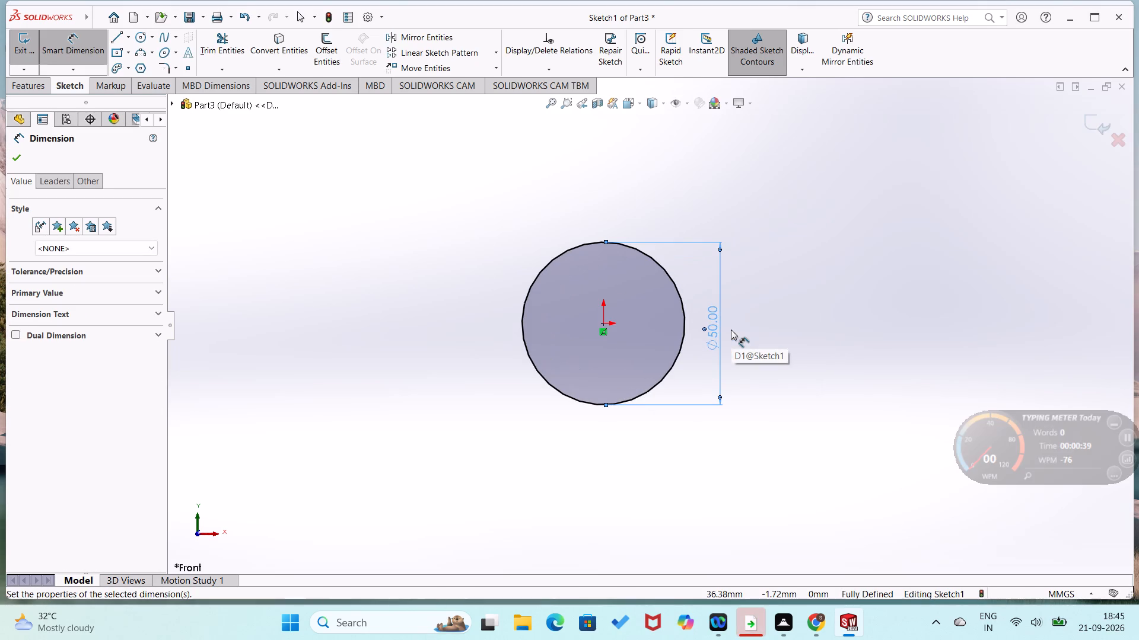
{"action": "right_click_drag", "start_coordinate": [715, 324], "coordinate": [640, 347]}
{"action": "right_click_drag", "start_coordinate": [858, 299], "coordinate": [758, 317]}
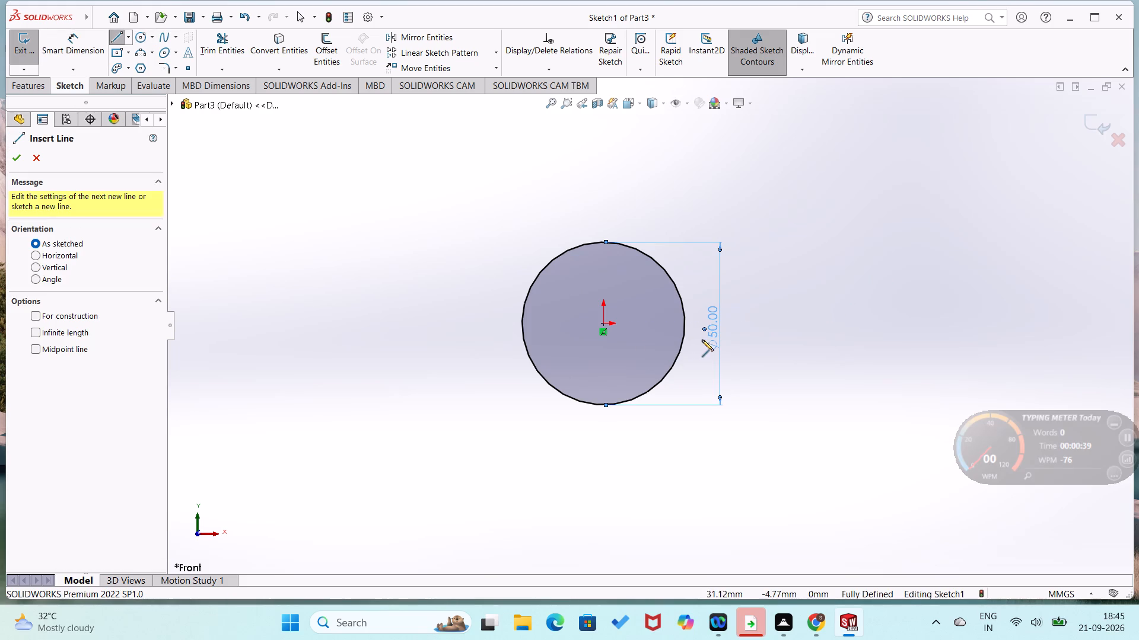
{"action": "left_click", "coordinate": [685, 324]}
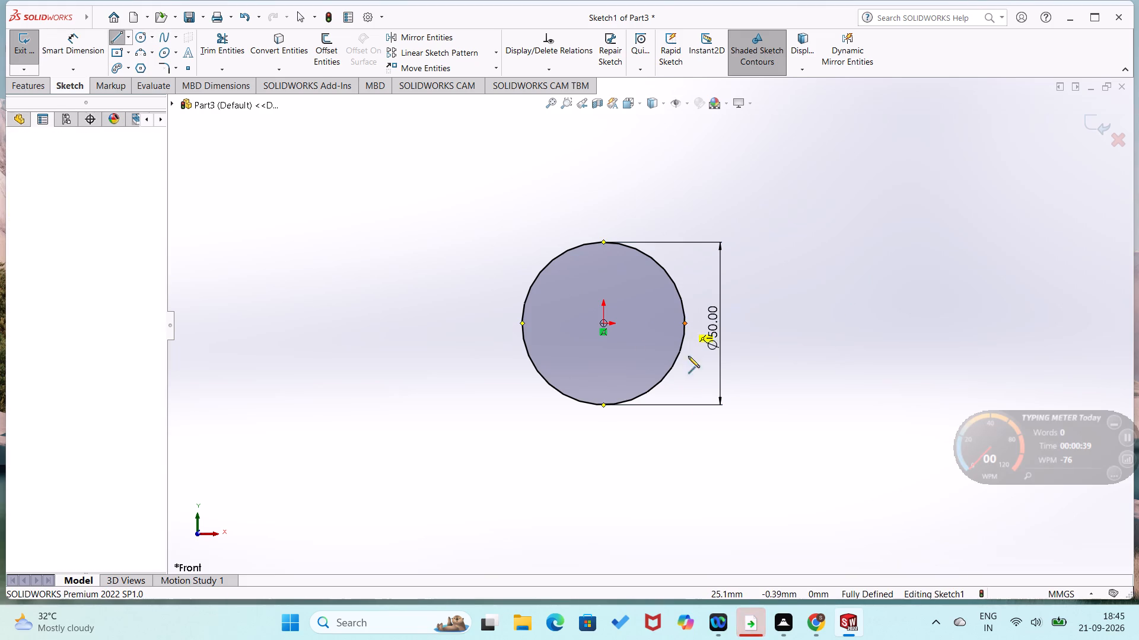
{"action": "left_click", "coordinate": [688, 490]}
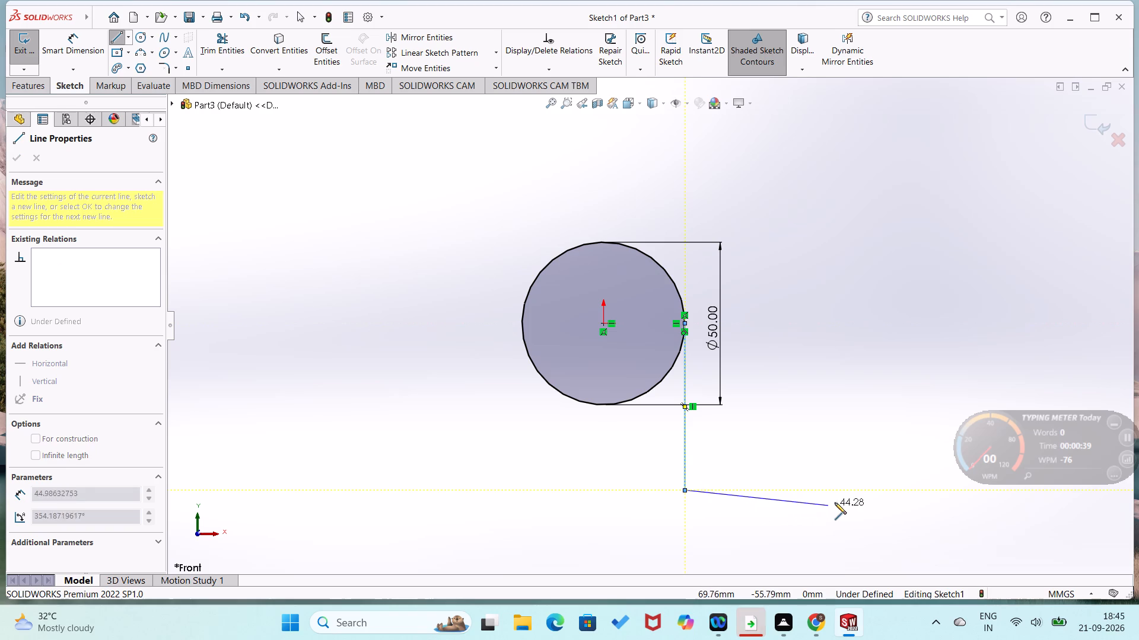
{"action": "left_click", "coordinate": [852, 491]}
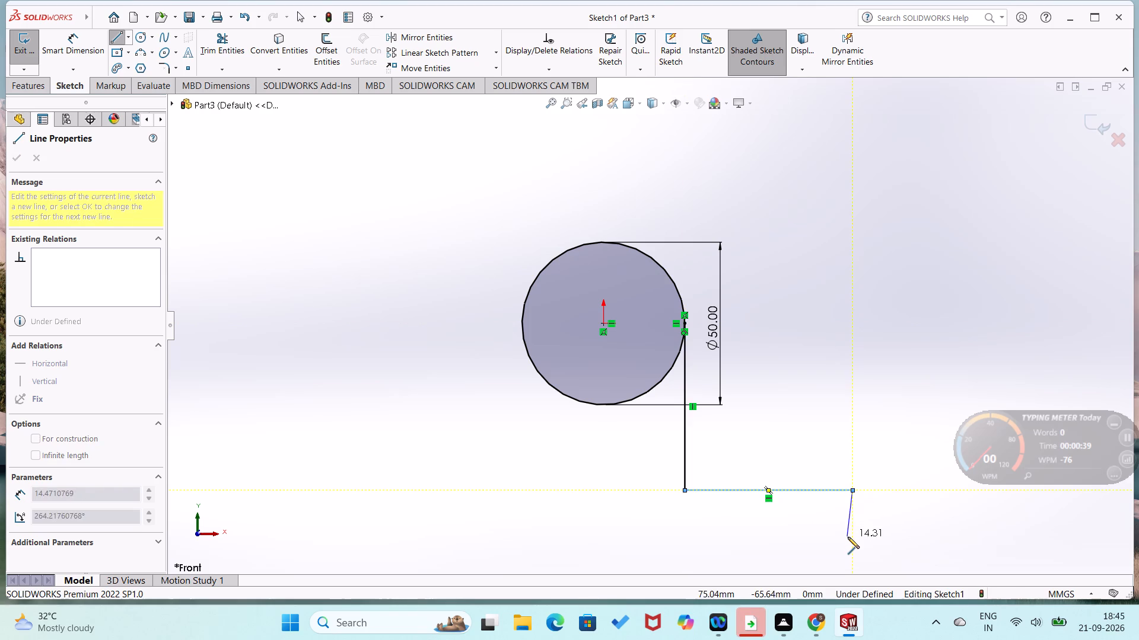
{"action": "left_click", "coordinate": [851, 538]}
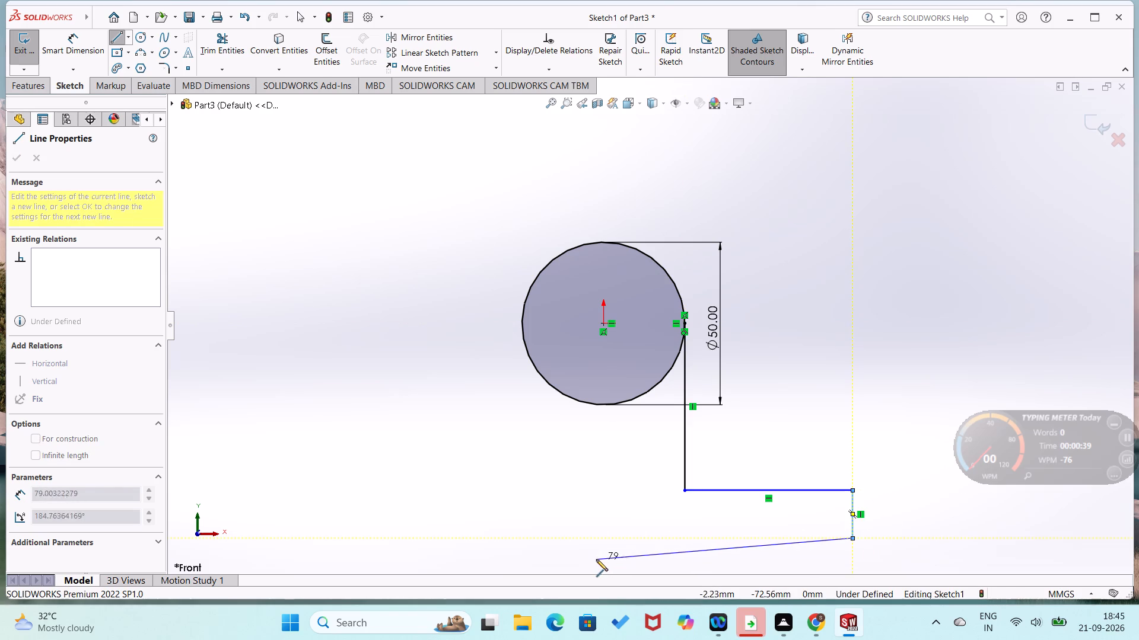
Continue the profile with a bottom line about 76.5 mm long ending below the origin, a short upward vertical and a tangent arc onto the circle.
{"action": "left_click", "coordinate": [549, 539]}
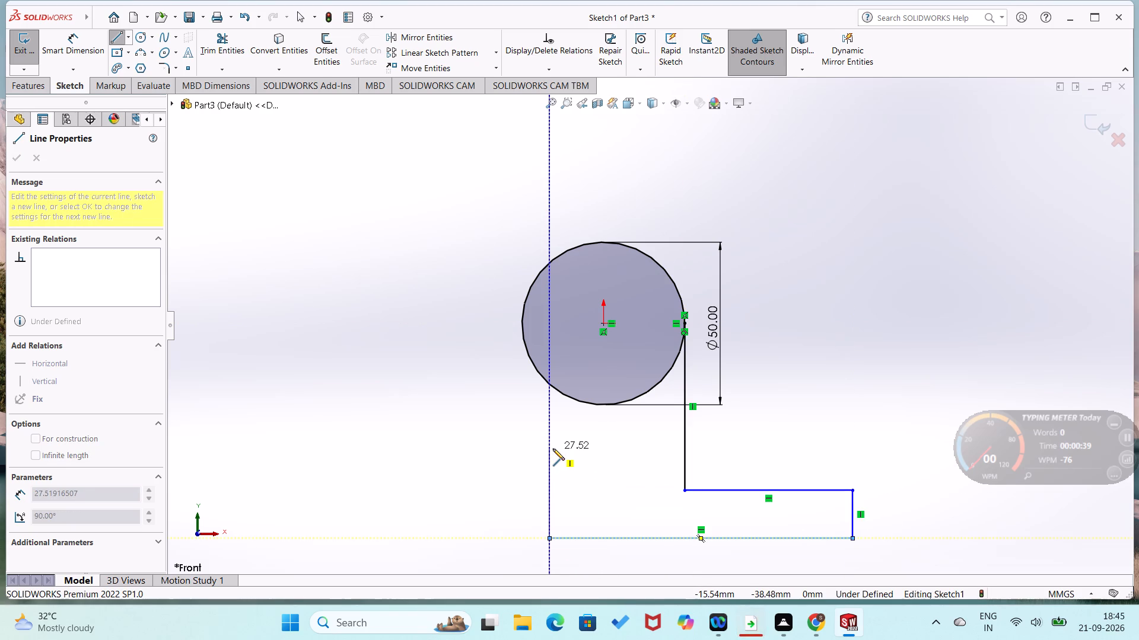
{"action": "key", "text": "ctrl+z"}
{"action": "right_click_drag", "start_coordinate": [637, 504], "coordinate": [422, 455]}
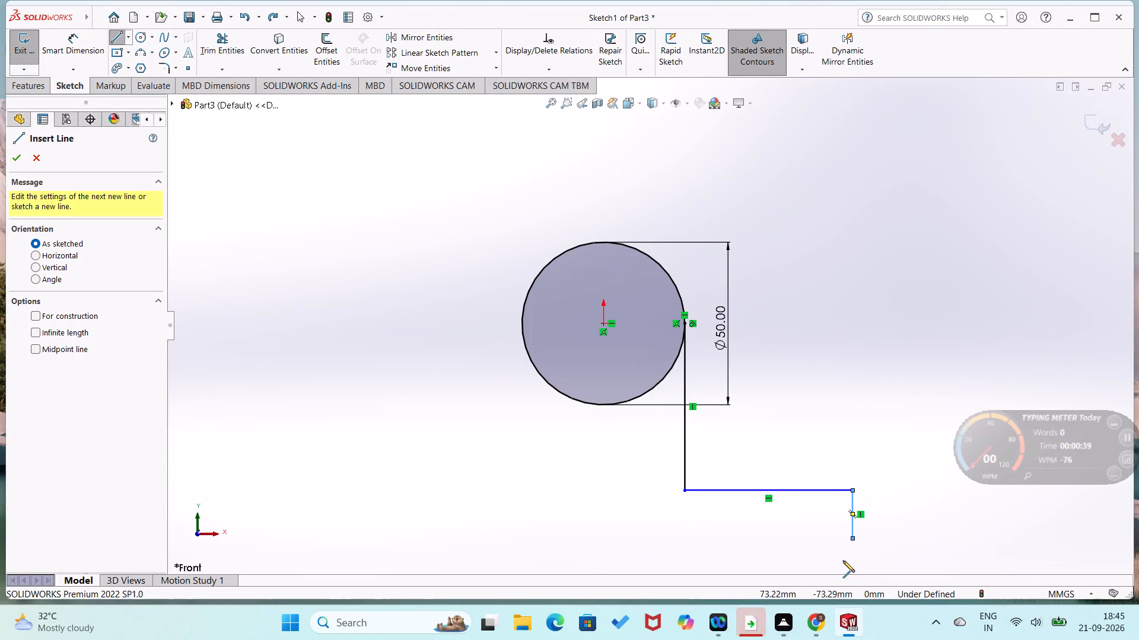
{"action": "left_click_drag", "start_coordinate": [853, 538], "coordinate": [847, 536]}
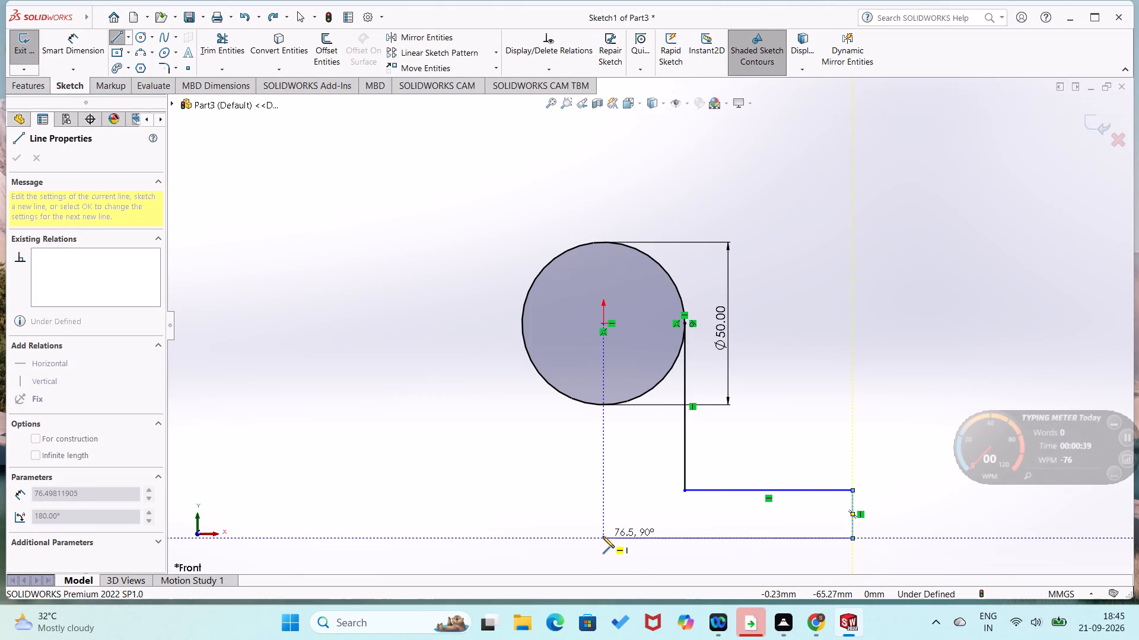
{"action": "left_click", "coordinate": [603, 536]}
{"action": "left_click", "coordinate": [602, 460]}
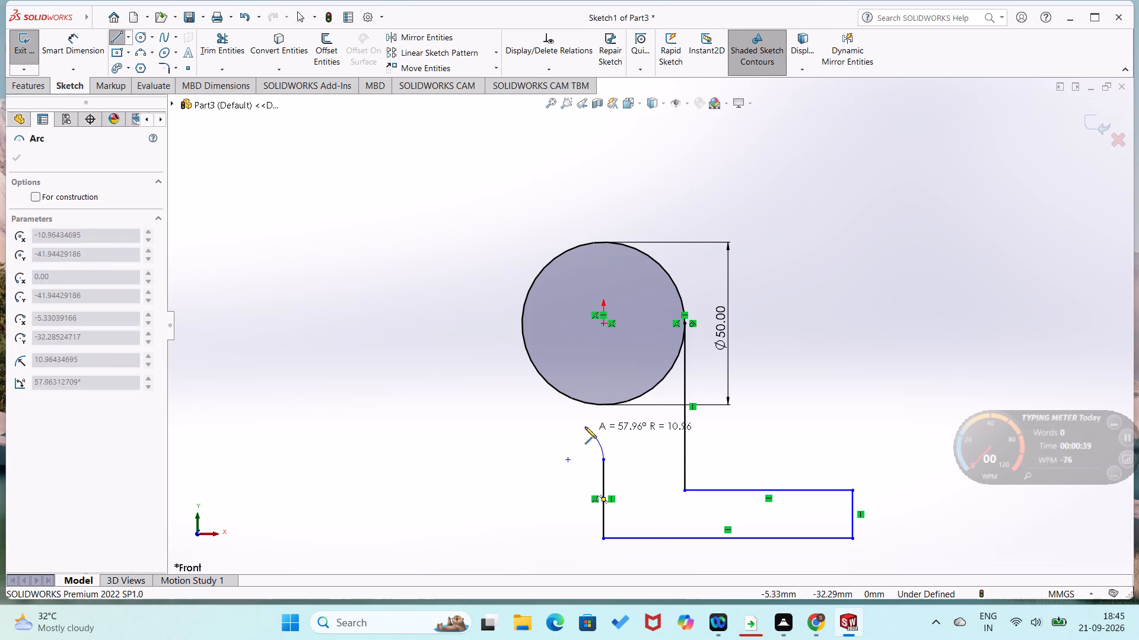
{"action": "left_click", "coordinate": [563, 392]}
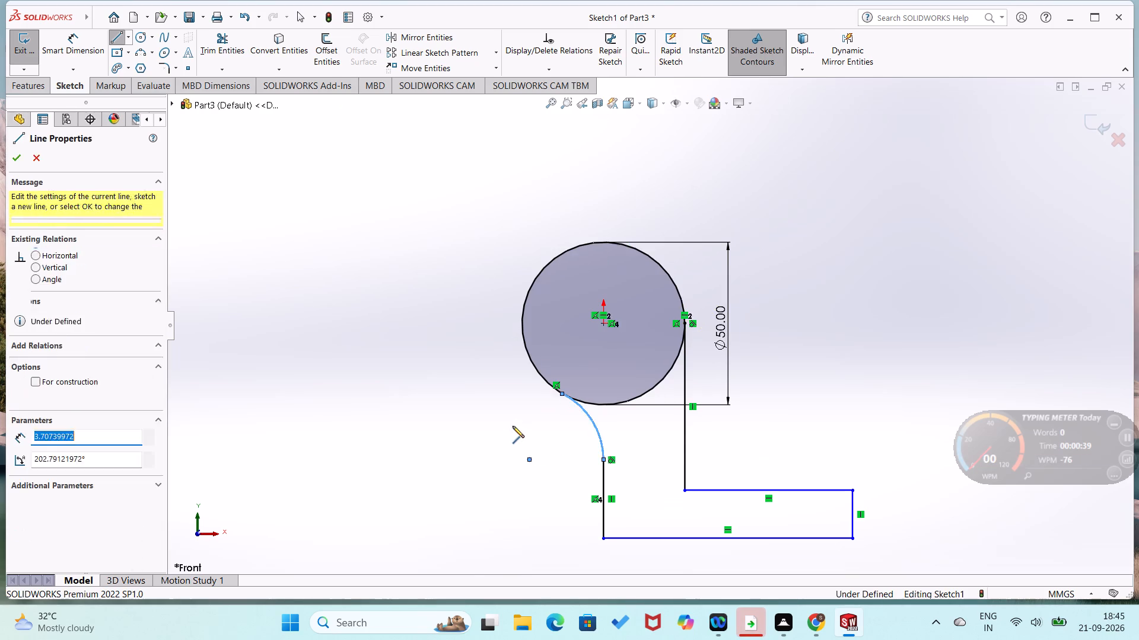
Add a Coincident relation between the arc's upper endpoint and the 50 mm circle.
{"action": "right_click_drag", "start_coordinate": [509, 428], "coordinate": [551, 300]}
{"action": "scroll", "coordinate": [553, 348], "scroll_direction": "down", "scroll_amount": 7}
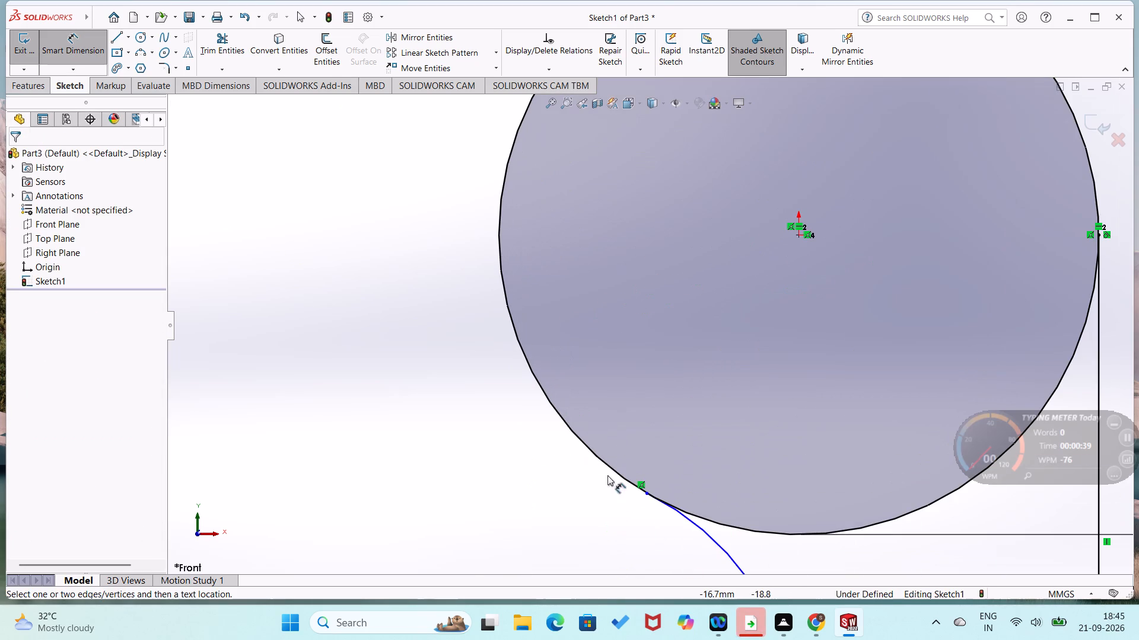
{"action": "left_click", "coordinate": [537, 66]}
{"action": "left_click", "coordinate": [550, 94]}
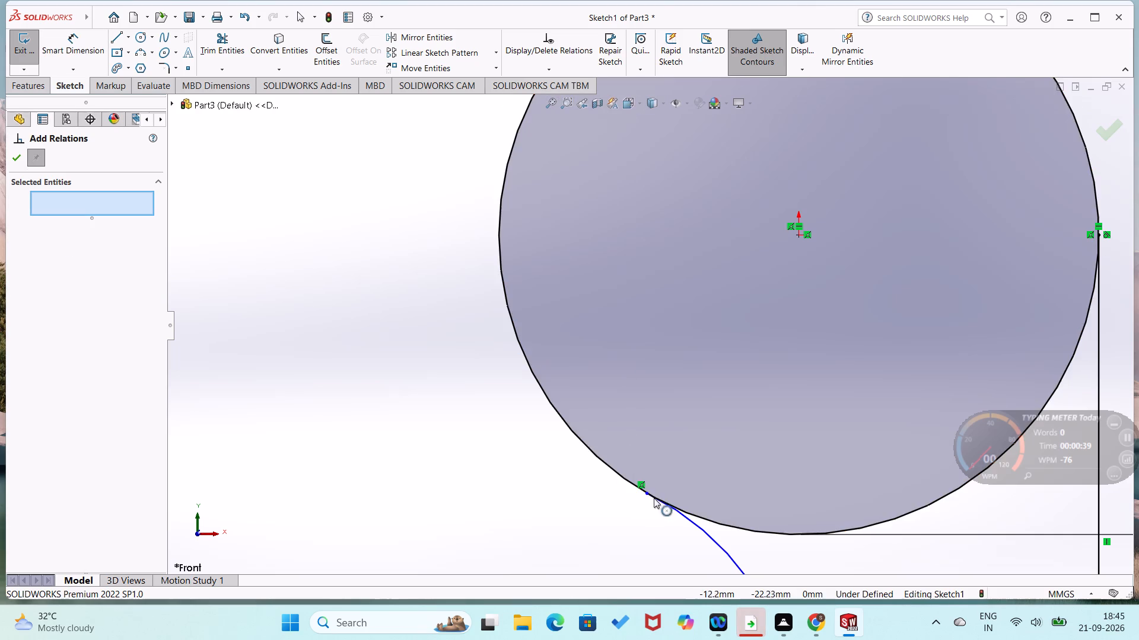
{"action": "left_click_drag", "start_coordinate": [648, 492], "coordinate": [635, 492]}
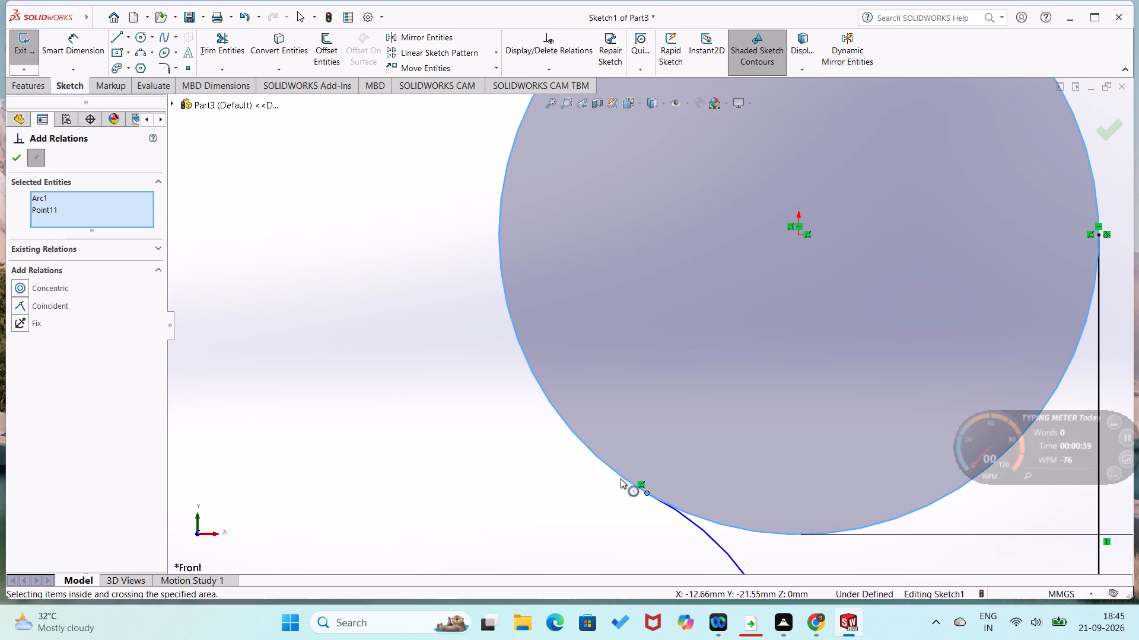
{"action": "left_click", "coordinate": [621, 477], "text": "ctrl"}
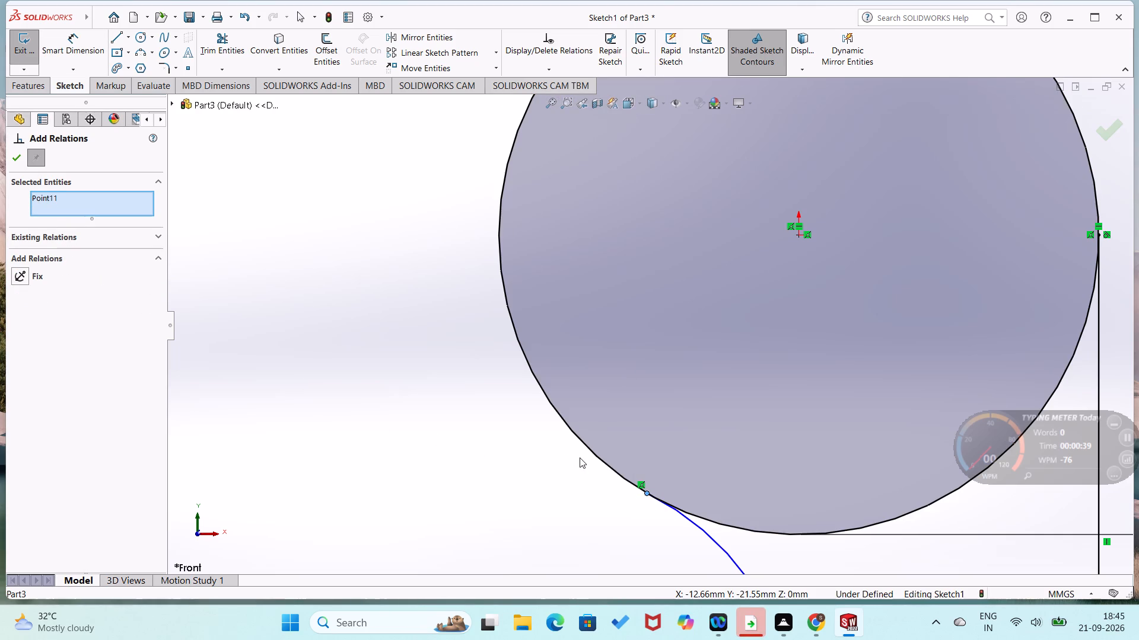
{"action": "left_click", "coordinate": [597, 455], "text": "ctrl"}
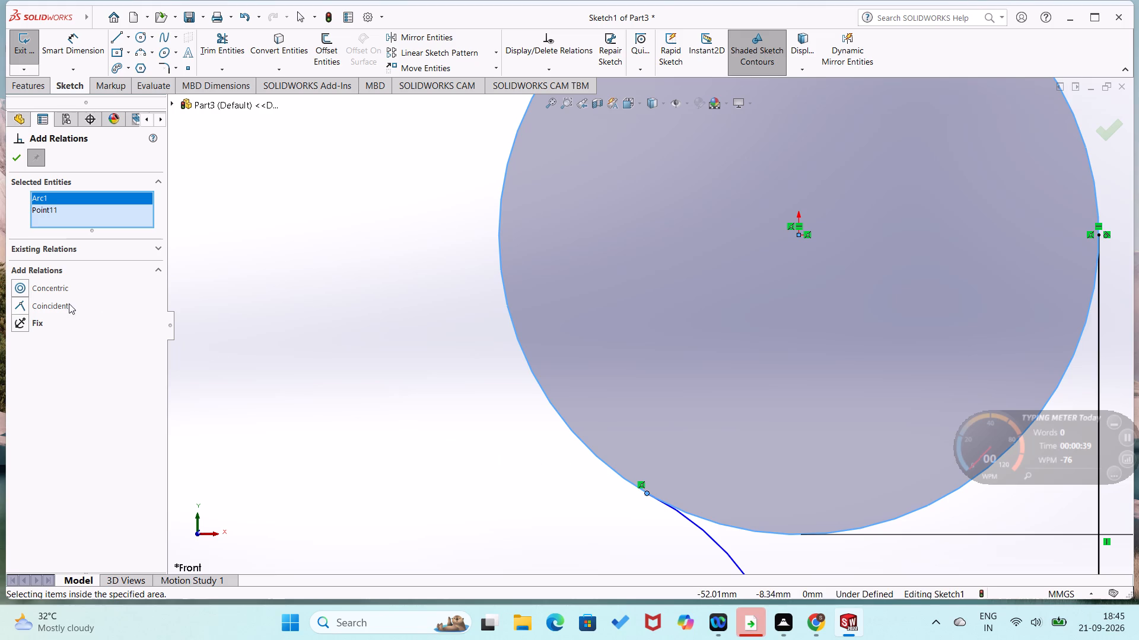
{"action": "left_click", "coordinate": [19, 300]}
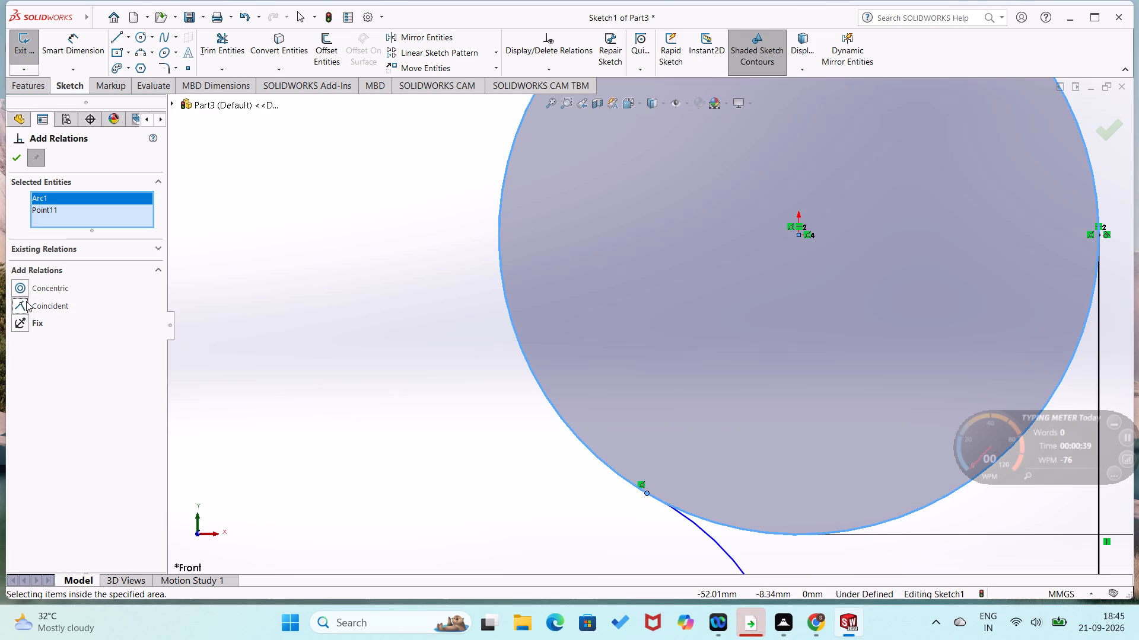
{"action": "left_click", "coordinate": [18, 161]}
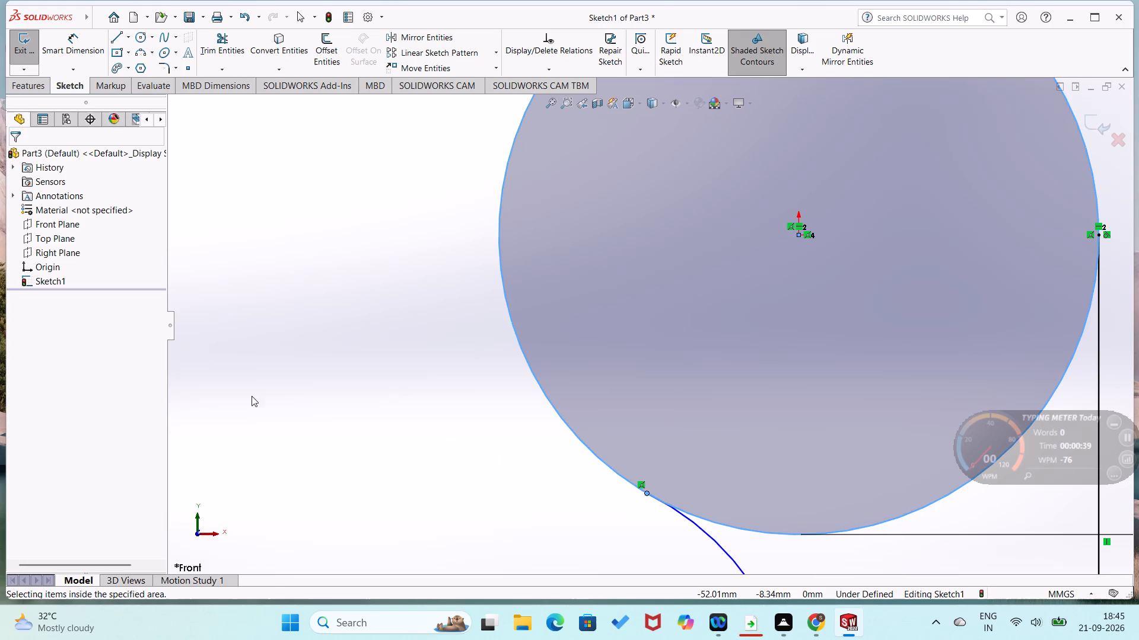
{"action": "left_click", "coordinate": [351, 430]}
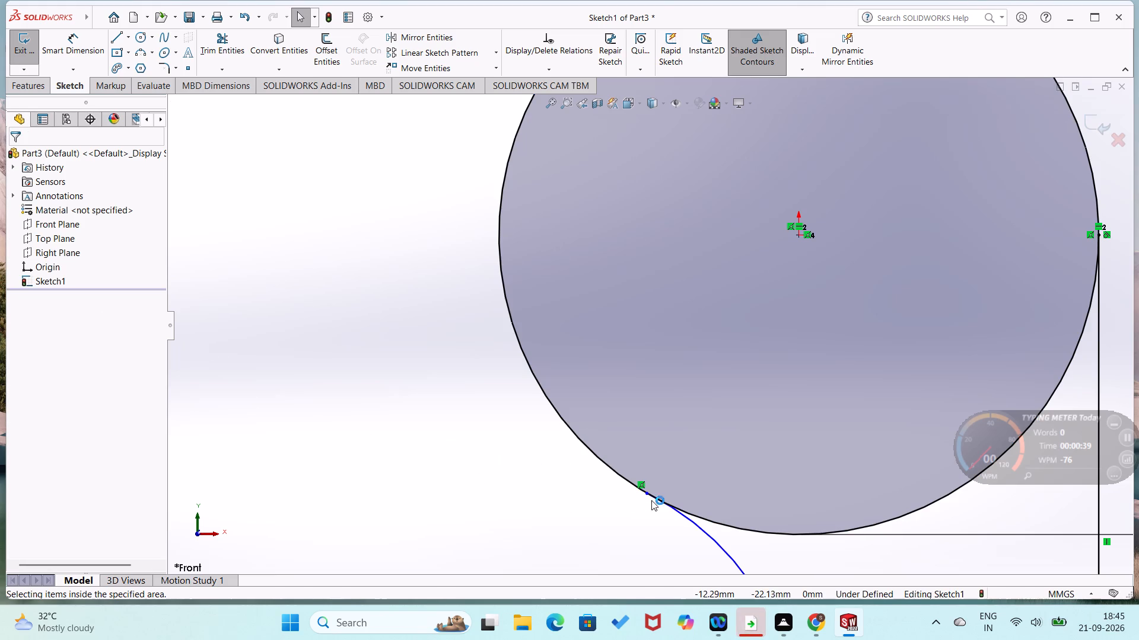
Reapply the Coincident relation to the arc's upper endpoint and the circle.
{"action": "left_click", "coordinate": [645, 491], "text": "ctrl"}
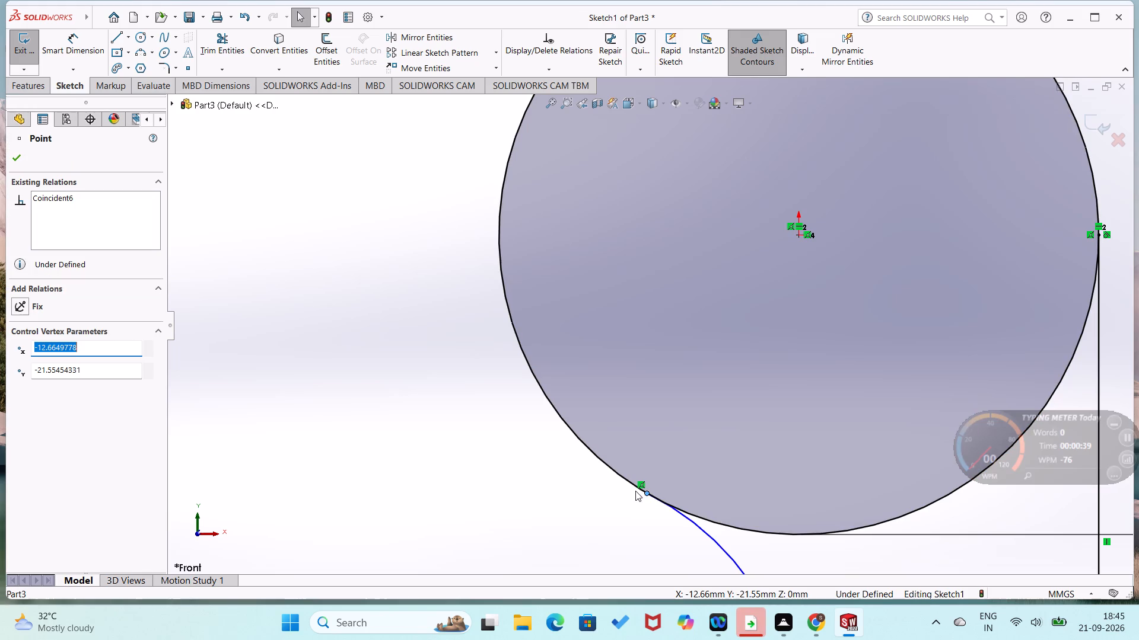
{"action": "left_click", "coordinate": [629, 478], "text": "ctrl"}
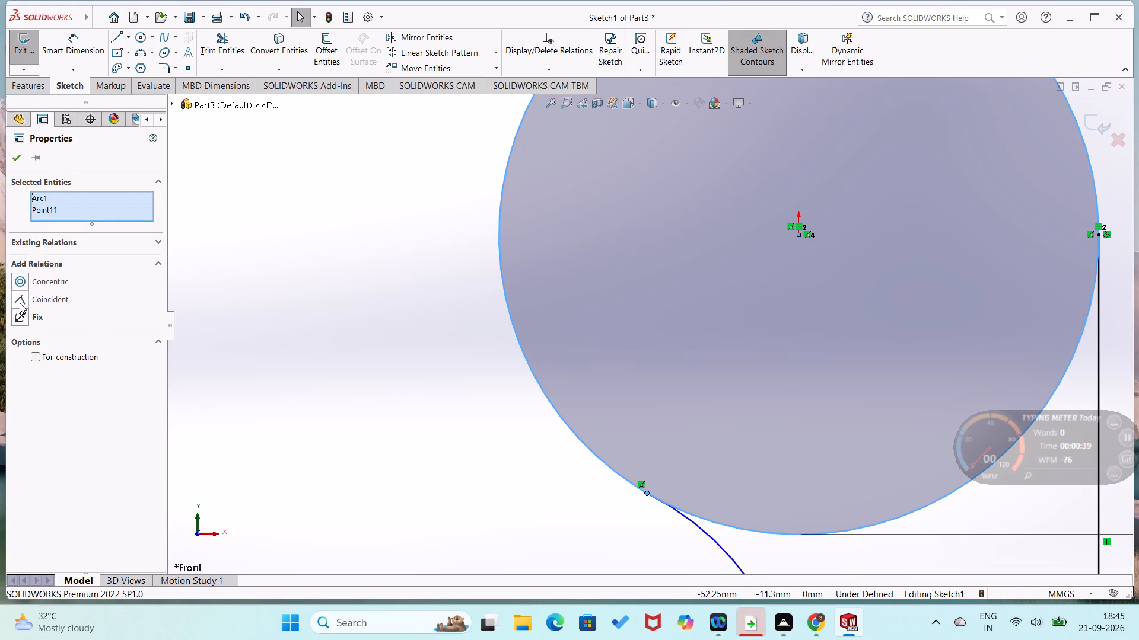
{"action": "left_click", "coordinate": [20, 302]}
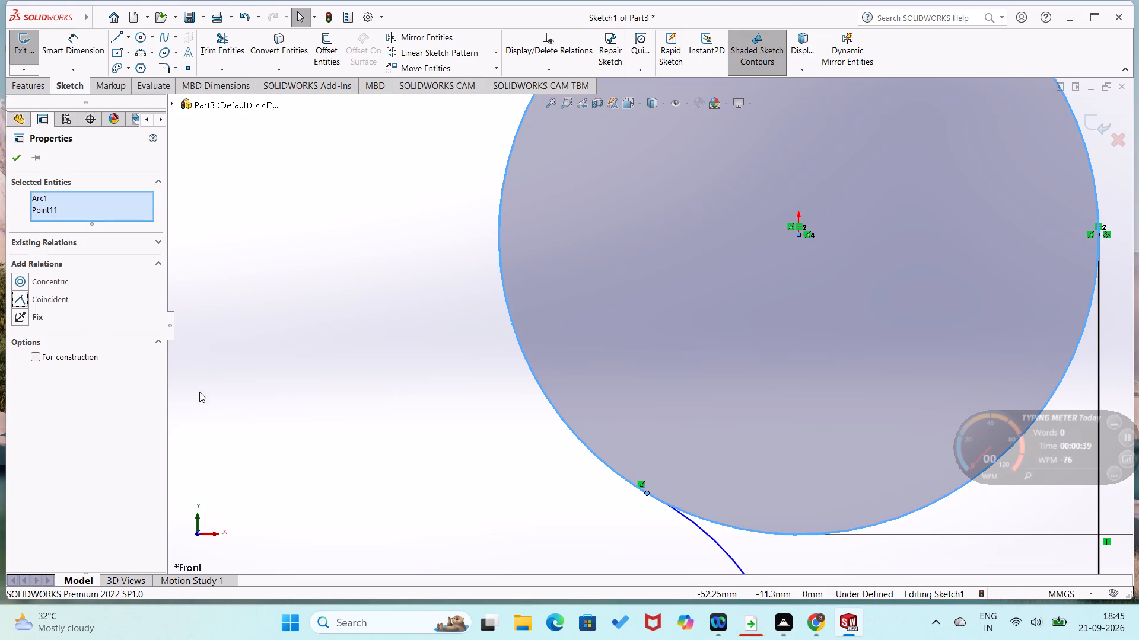
{"action": "key", "text": "Escape"}
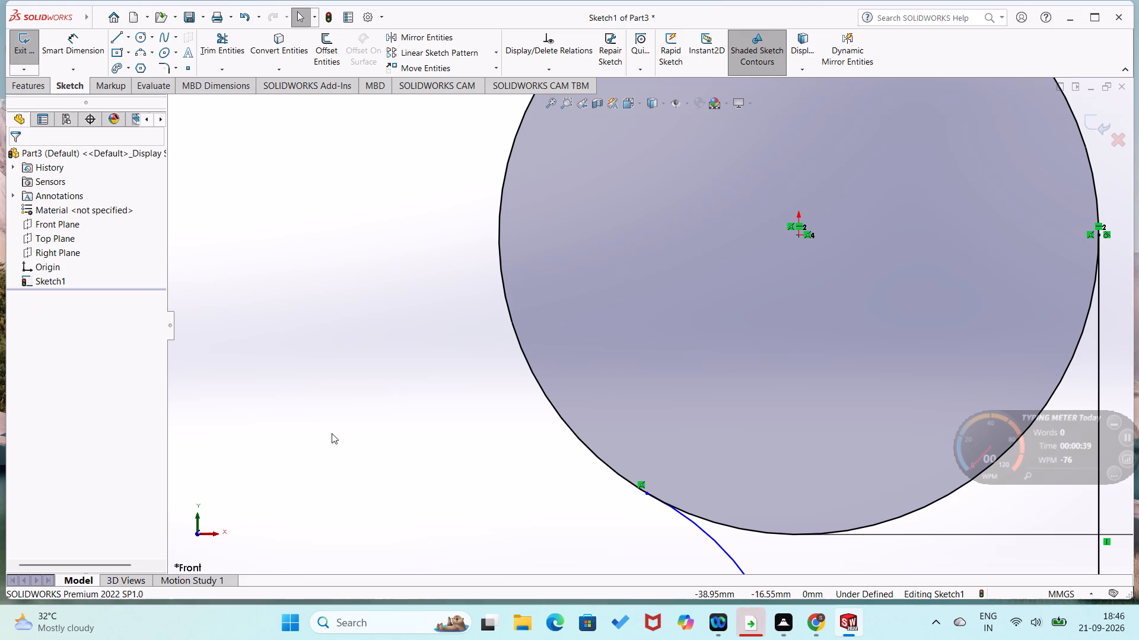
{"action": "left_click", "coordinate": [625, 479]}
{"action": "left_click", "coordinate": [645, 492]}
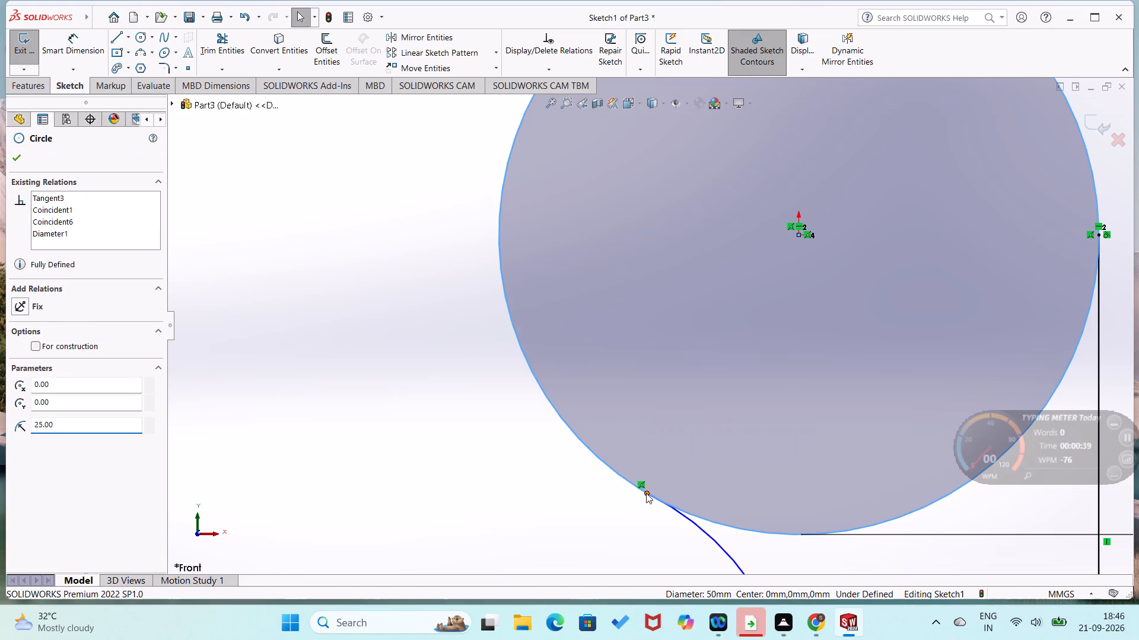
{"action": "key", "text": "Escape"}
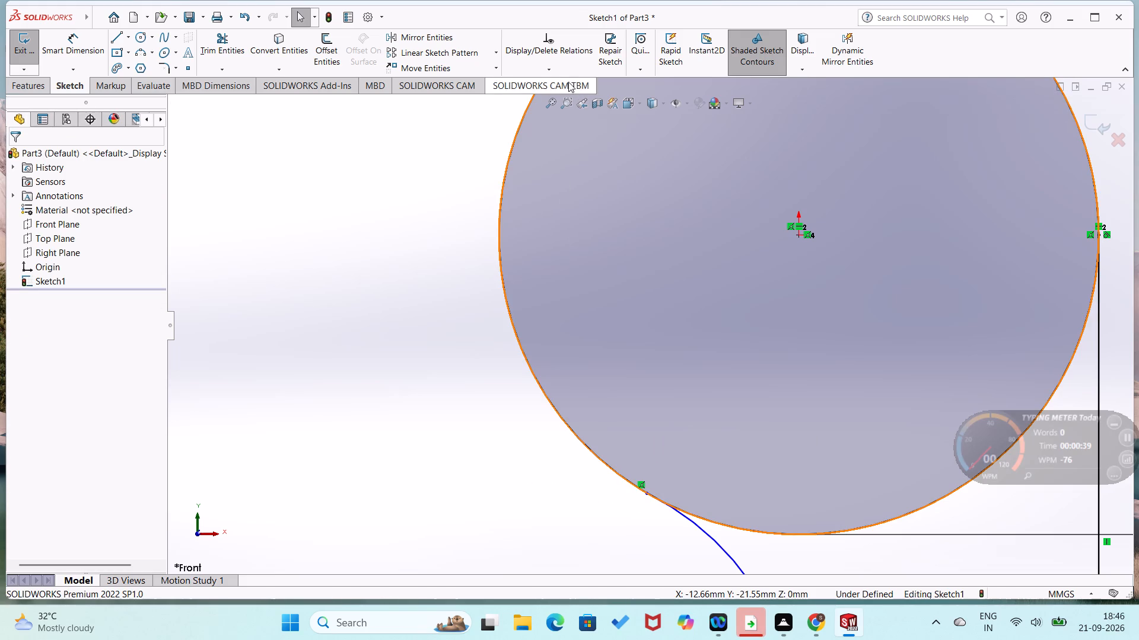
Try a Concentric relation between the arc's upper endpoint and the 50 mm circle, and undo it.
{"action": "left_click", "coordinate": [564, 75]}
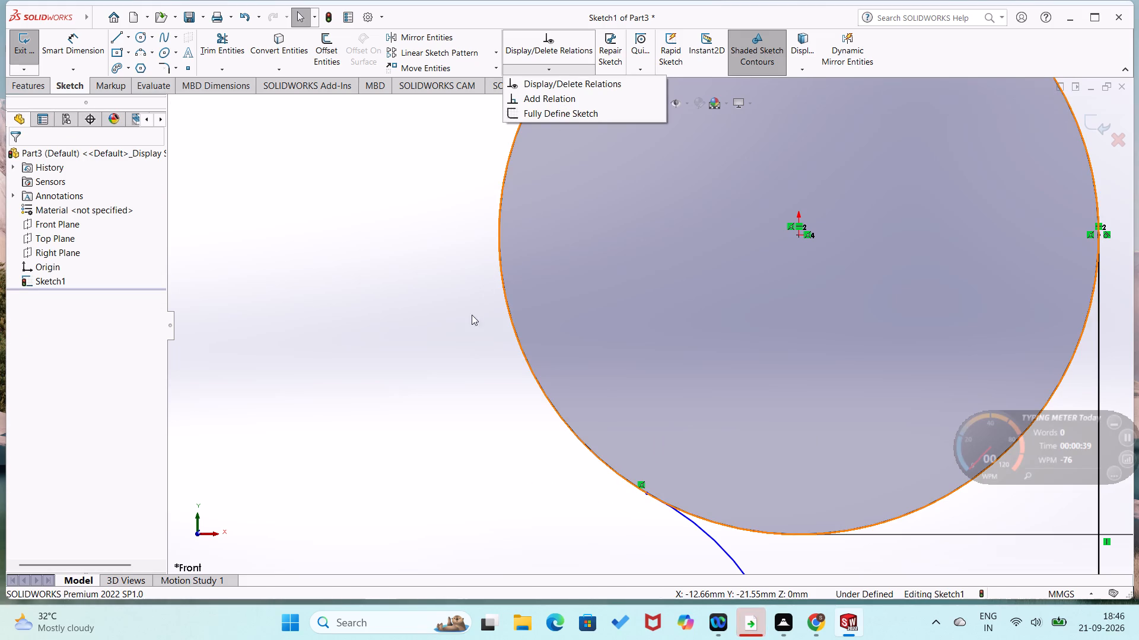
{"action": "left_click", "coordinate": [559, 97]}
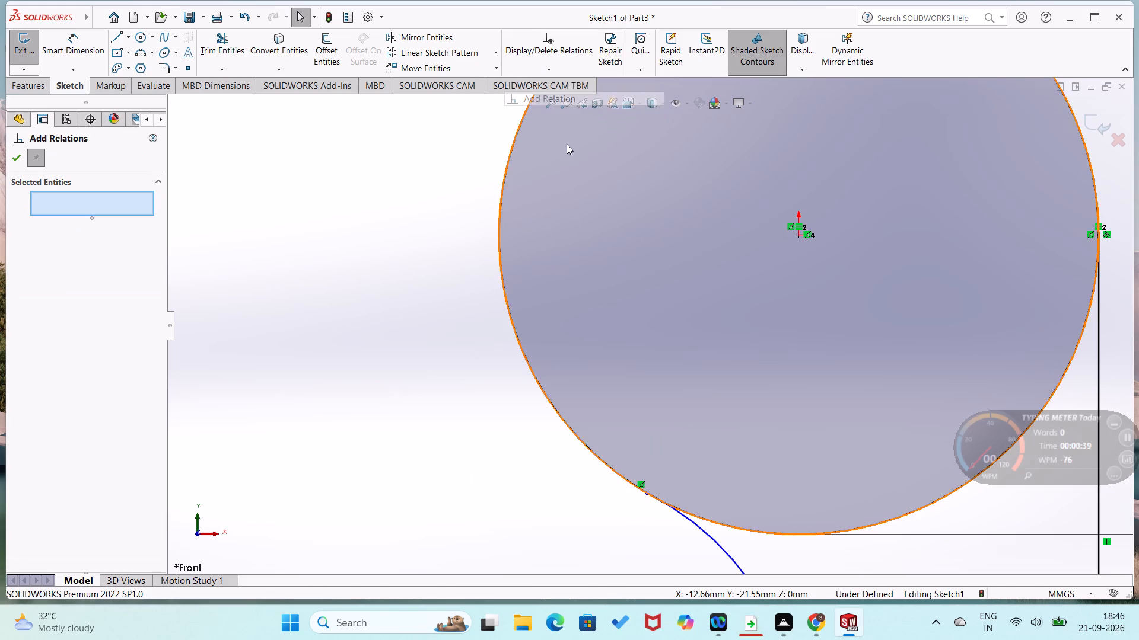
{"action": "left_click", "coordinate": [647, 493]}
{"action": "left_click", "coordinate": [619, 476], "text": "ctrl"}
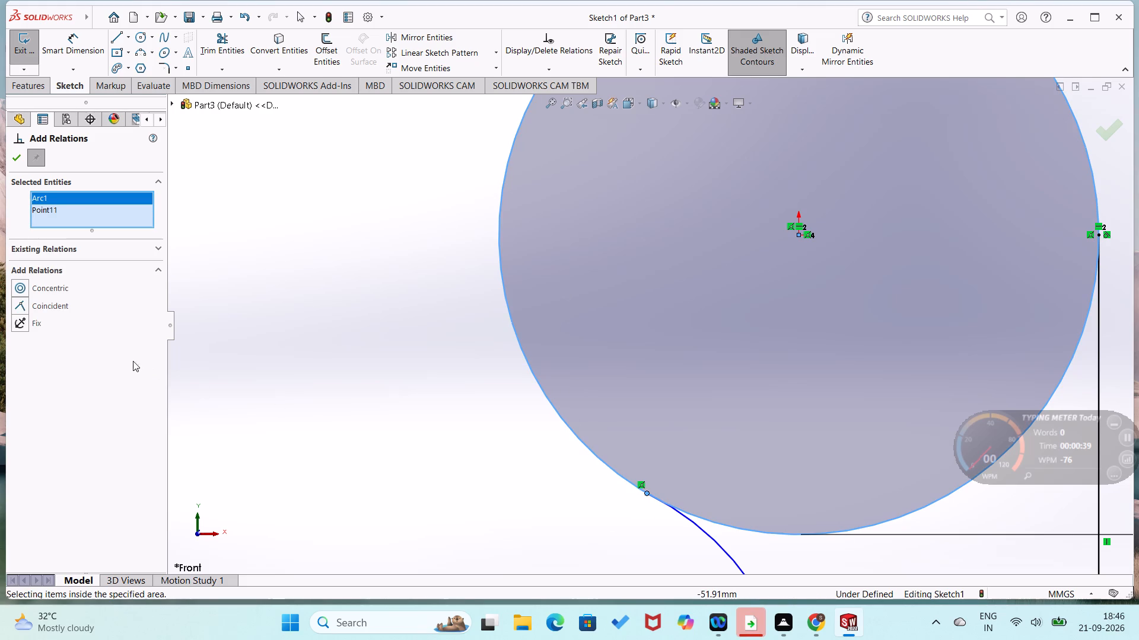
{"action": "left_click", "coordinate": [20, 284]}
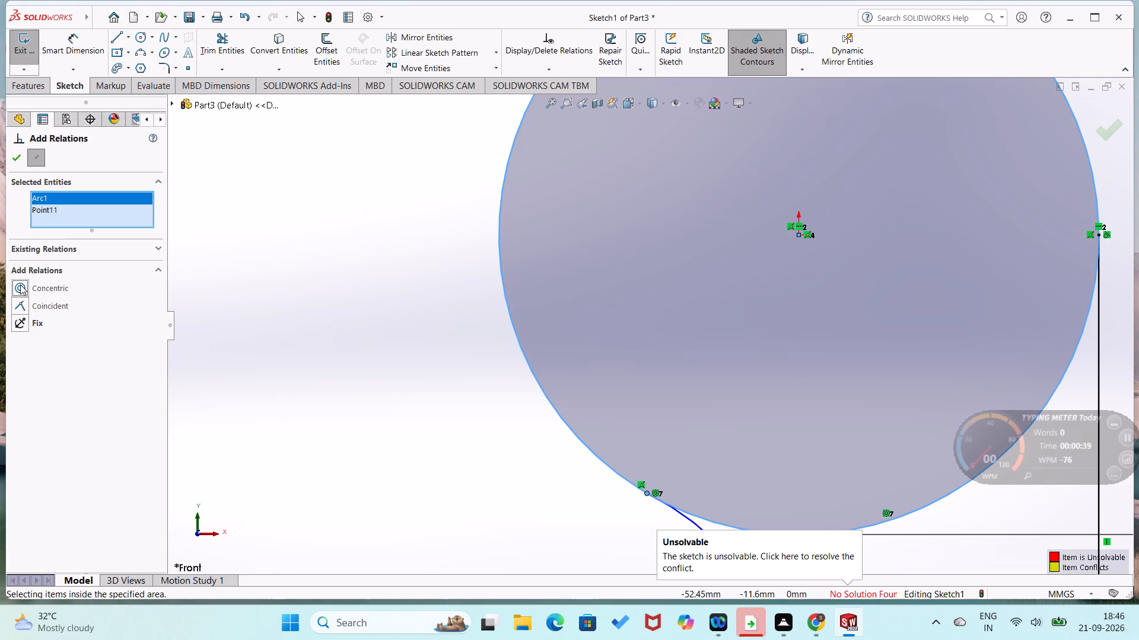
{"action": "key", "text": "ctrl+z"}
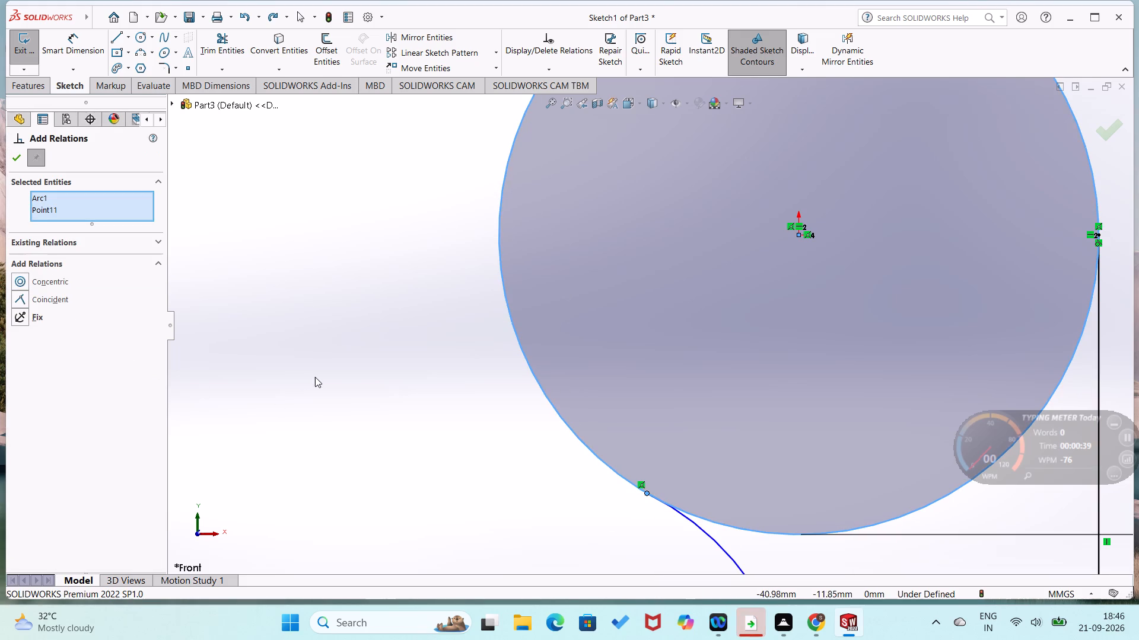
Dimension the radius of the arc under the circle to 12 mm.
{"action": "scroll", "coordinate": [312, 377], "scroll_direction": "up", "scroll_amount": 6}
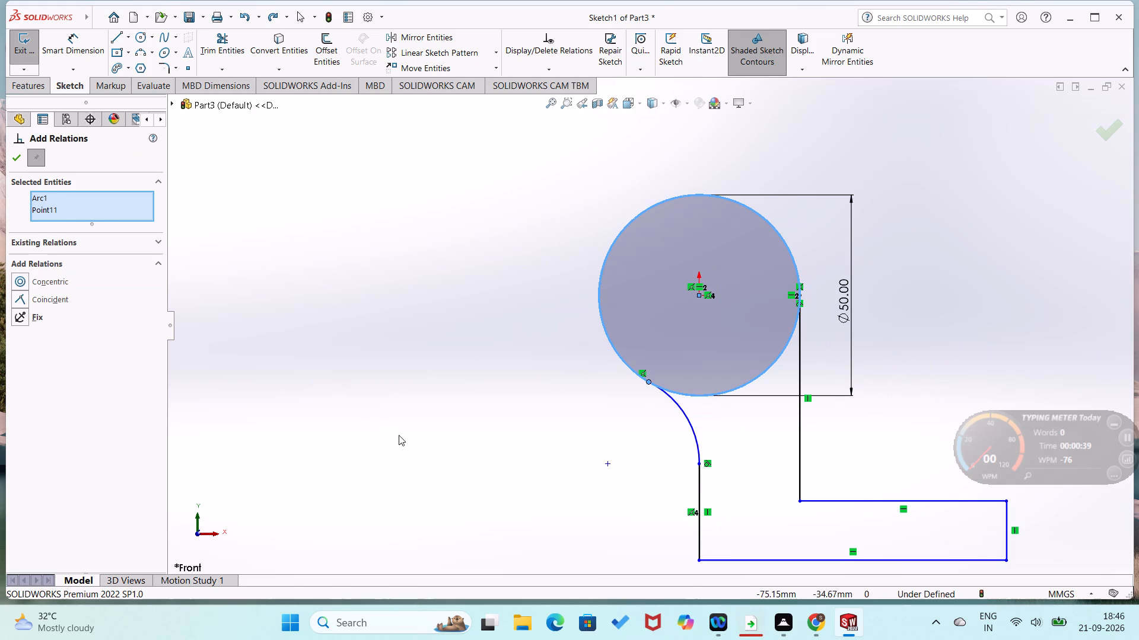
{"action": "right_click_drag", "start_coordinate": [380, 469], "coordinate": [521, 294]}
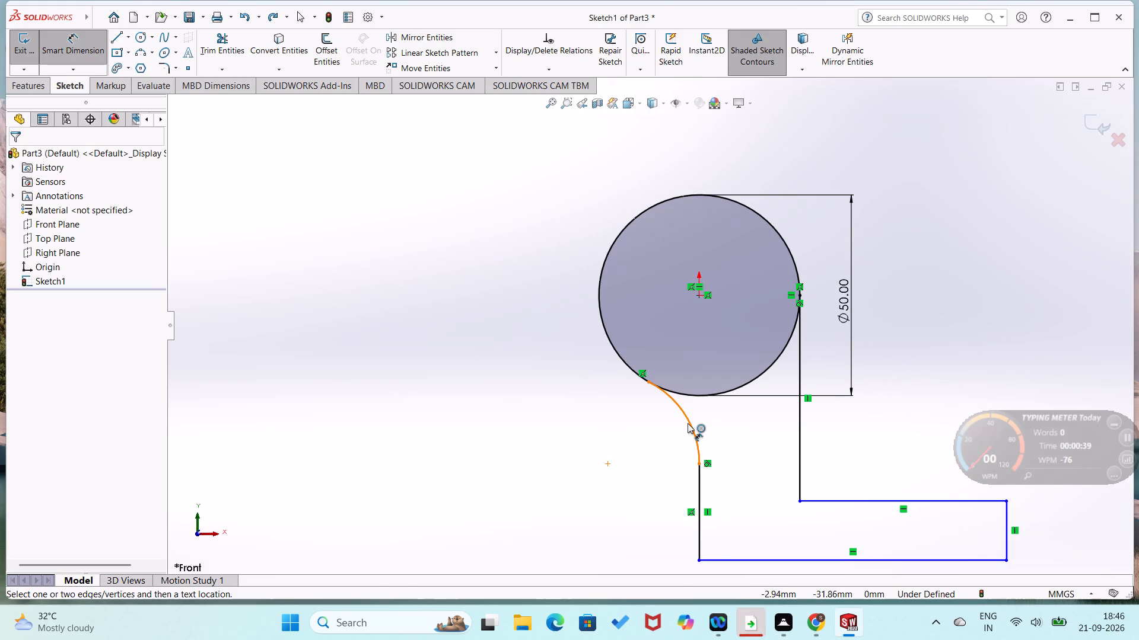
{"action": "left_click", "coordinate": [688, 422]}
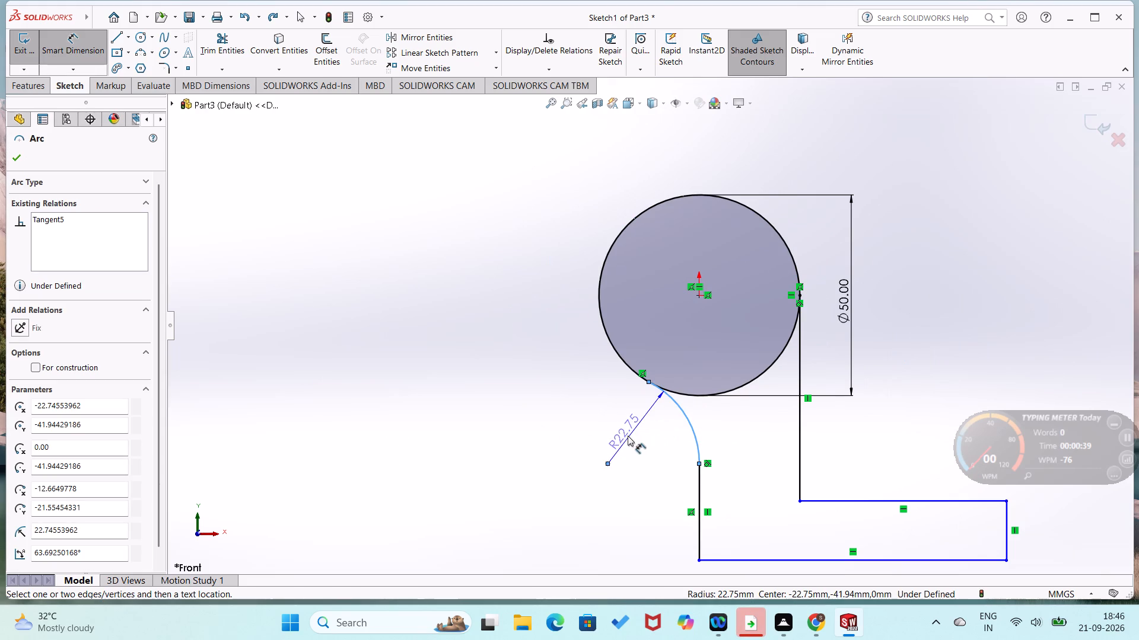
{"action": "left_click", "coordinate": [643, 442]}
{"action": "type", "text": "12"}
{"action": "key", "text": "Return"}
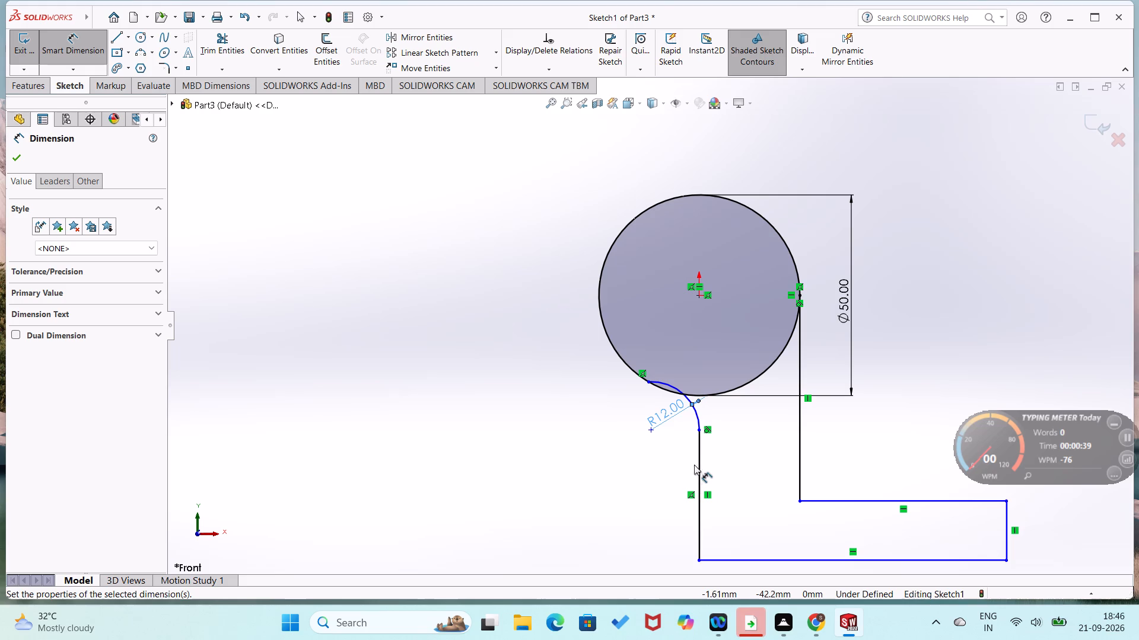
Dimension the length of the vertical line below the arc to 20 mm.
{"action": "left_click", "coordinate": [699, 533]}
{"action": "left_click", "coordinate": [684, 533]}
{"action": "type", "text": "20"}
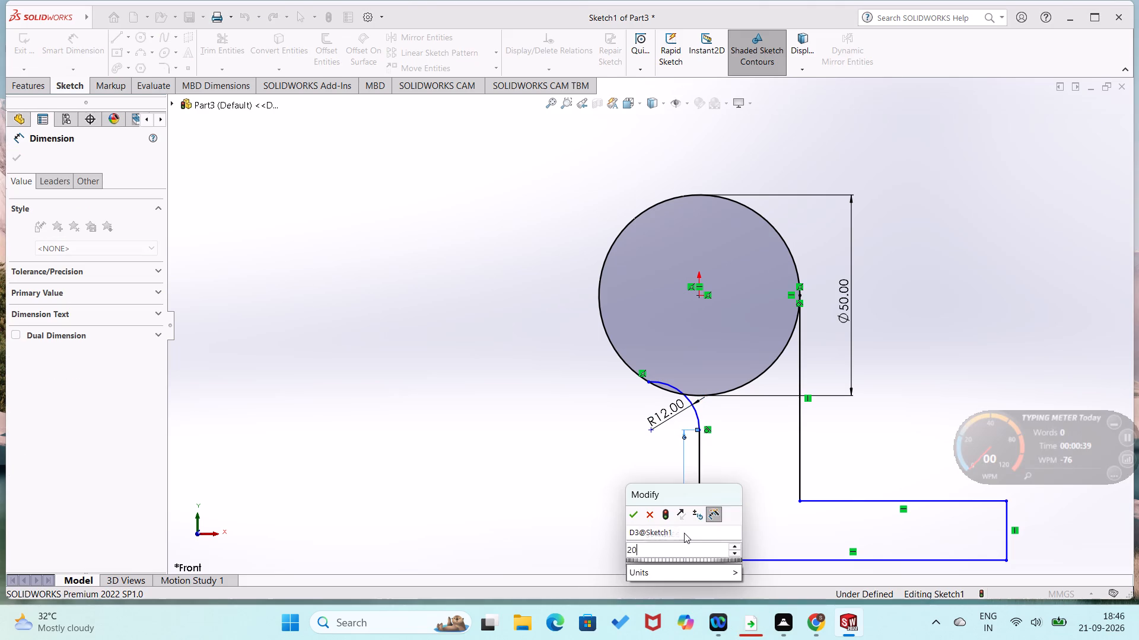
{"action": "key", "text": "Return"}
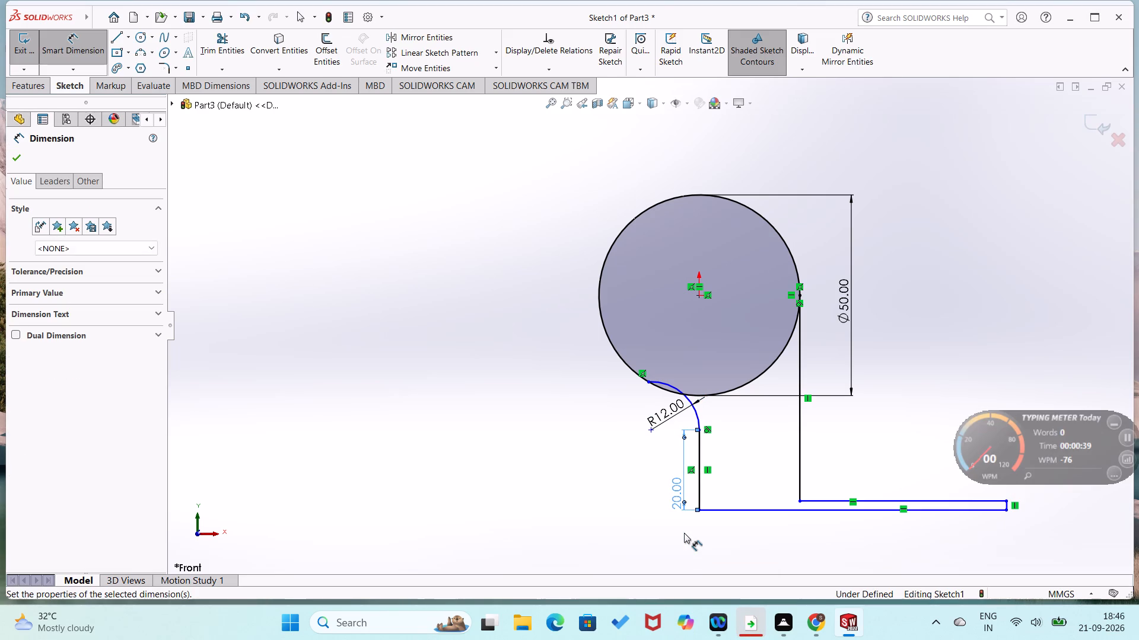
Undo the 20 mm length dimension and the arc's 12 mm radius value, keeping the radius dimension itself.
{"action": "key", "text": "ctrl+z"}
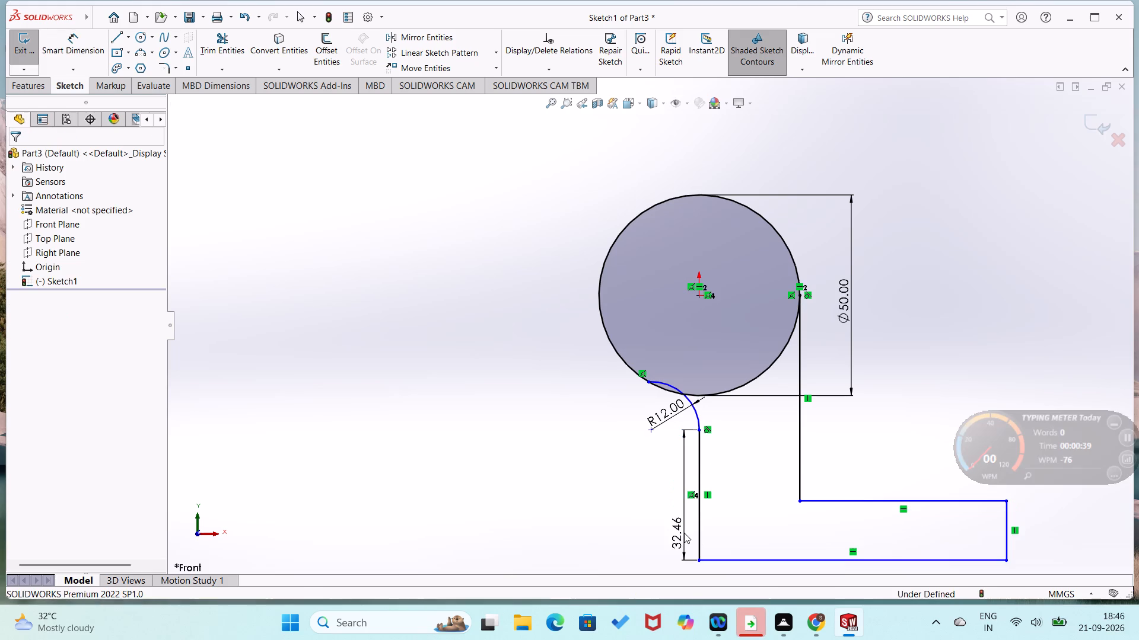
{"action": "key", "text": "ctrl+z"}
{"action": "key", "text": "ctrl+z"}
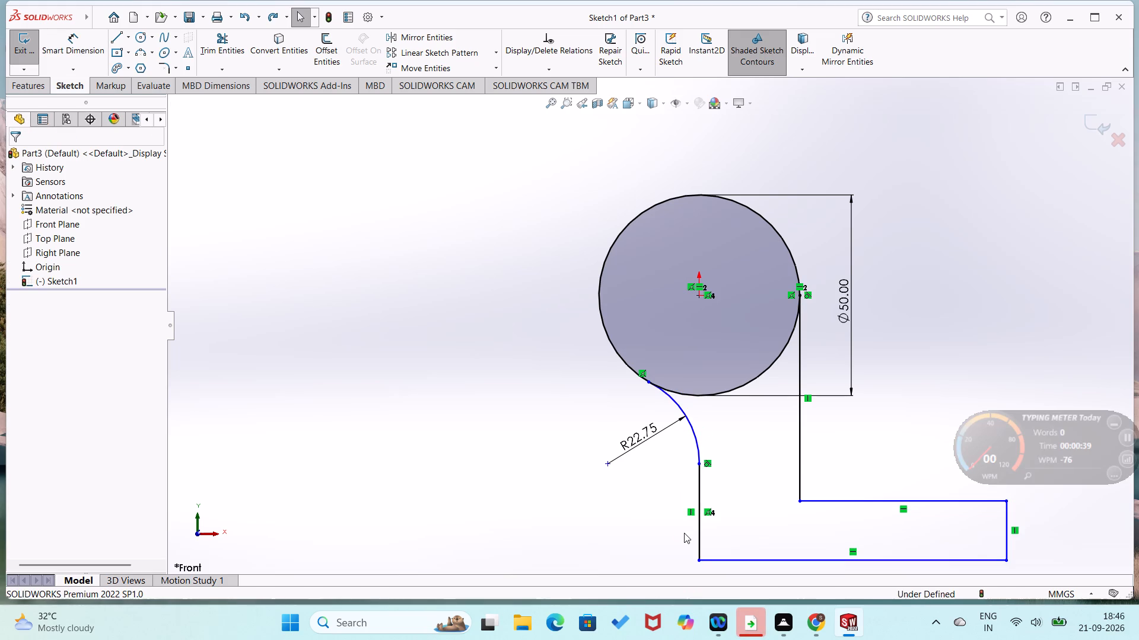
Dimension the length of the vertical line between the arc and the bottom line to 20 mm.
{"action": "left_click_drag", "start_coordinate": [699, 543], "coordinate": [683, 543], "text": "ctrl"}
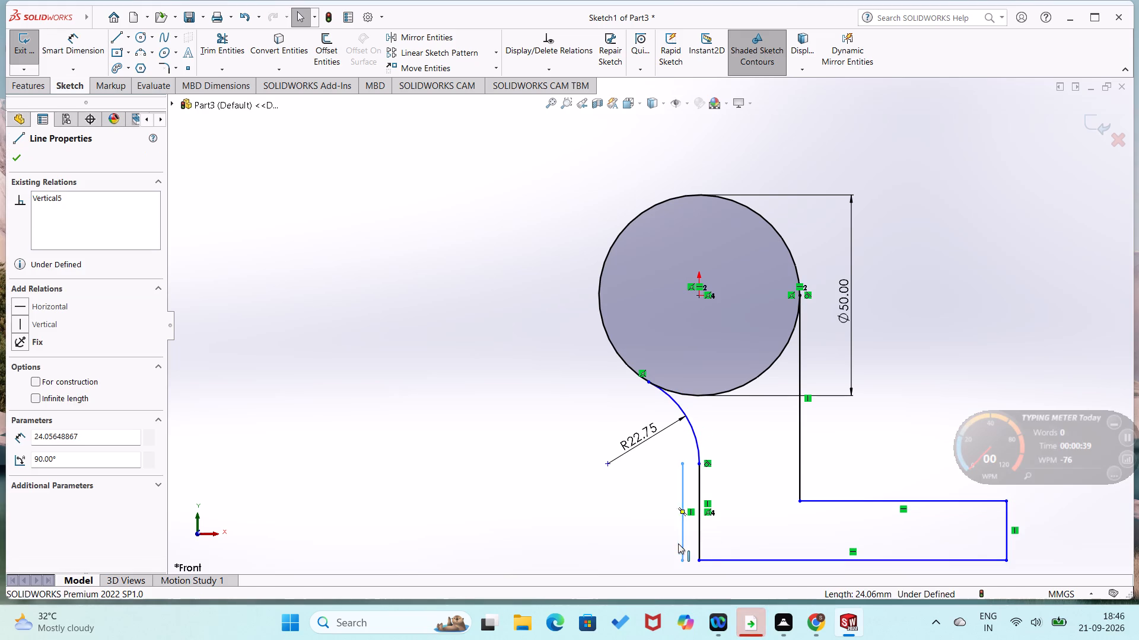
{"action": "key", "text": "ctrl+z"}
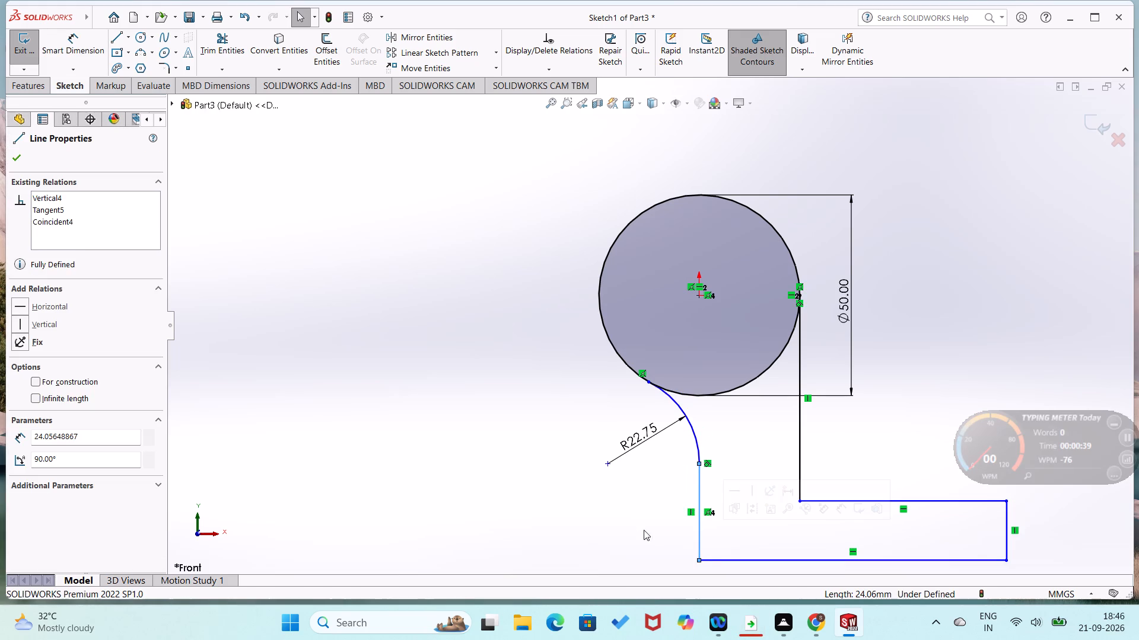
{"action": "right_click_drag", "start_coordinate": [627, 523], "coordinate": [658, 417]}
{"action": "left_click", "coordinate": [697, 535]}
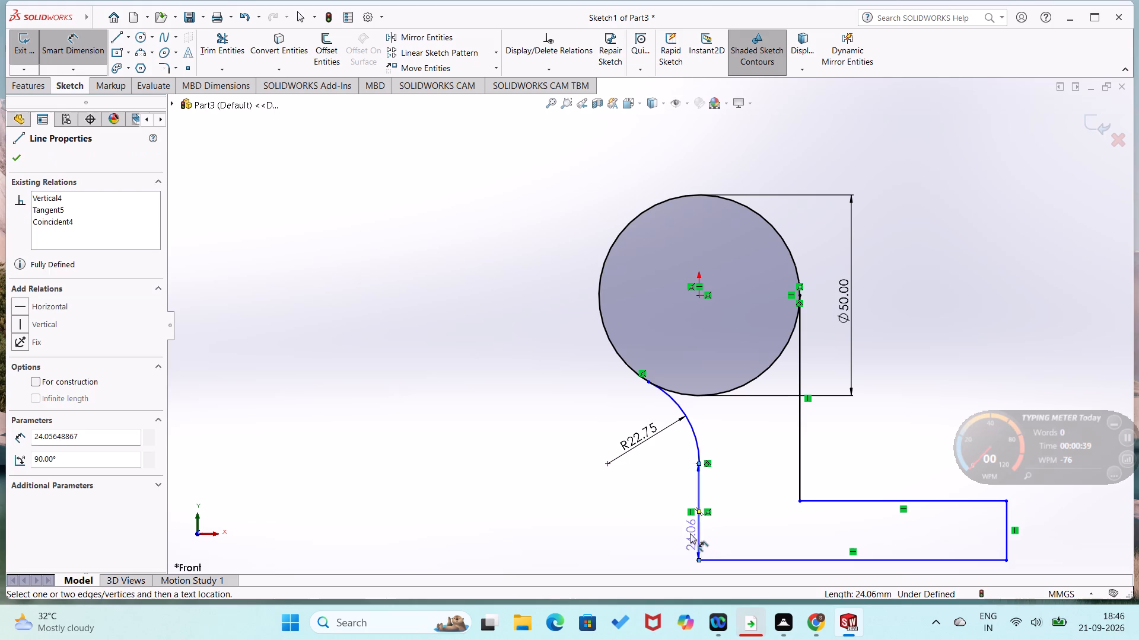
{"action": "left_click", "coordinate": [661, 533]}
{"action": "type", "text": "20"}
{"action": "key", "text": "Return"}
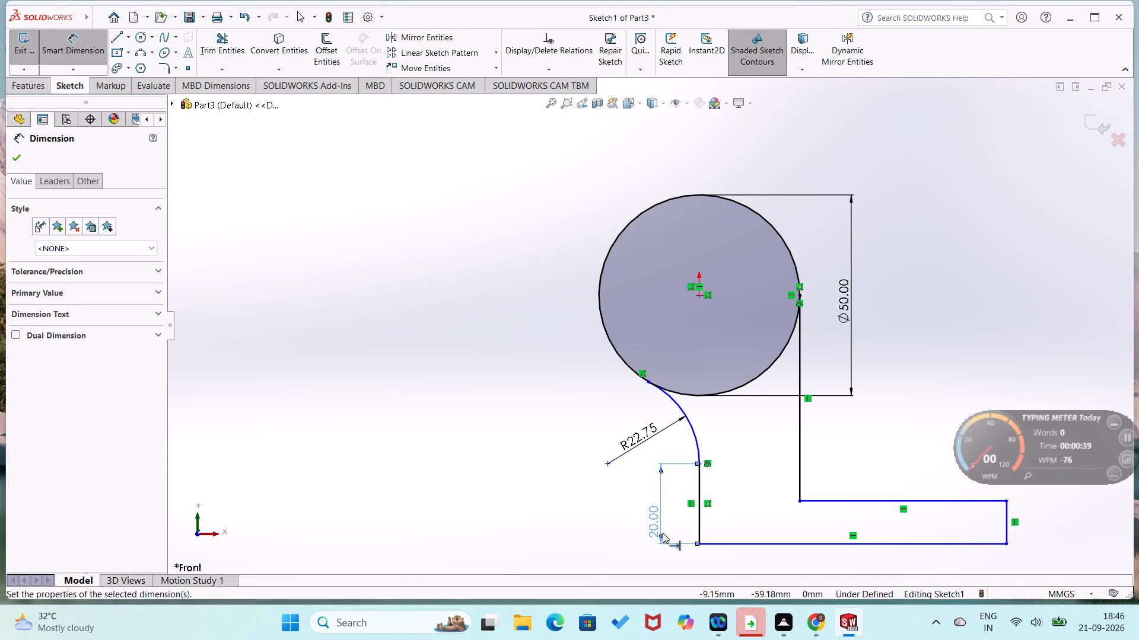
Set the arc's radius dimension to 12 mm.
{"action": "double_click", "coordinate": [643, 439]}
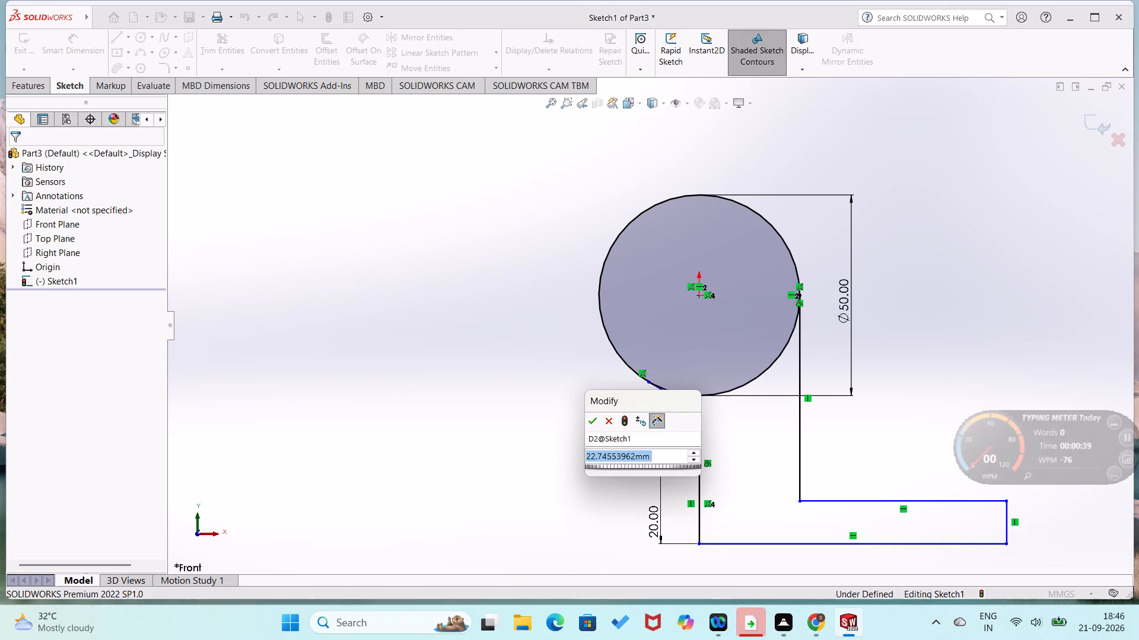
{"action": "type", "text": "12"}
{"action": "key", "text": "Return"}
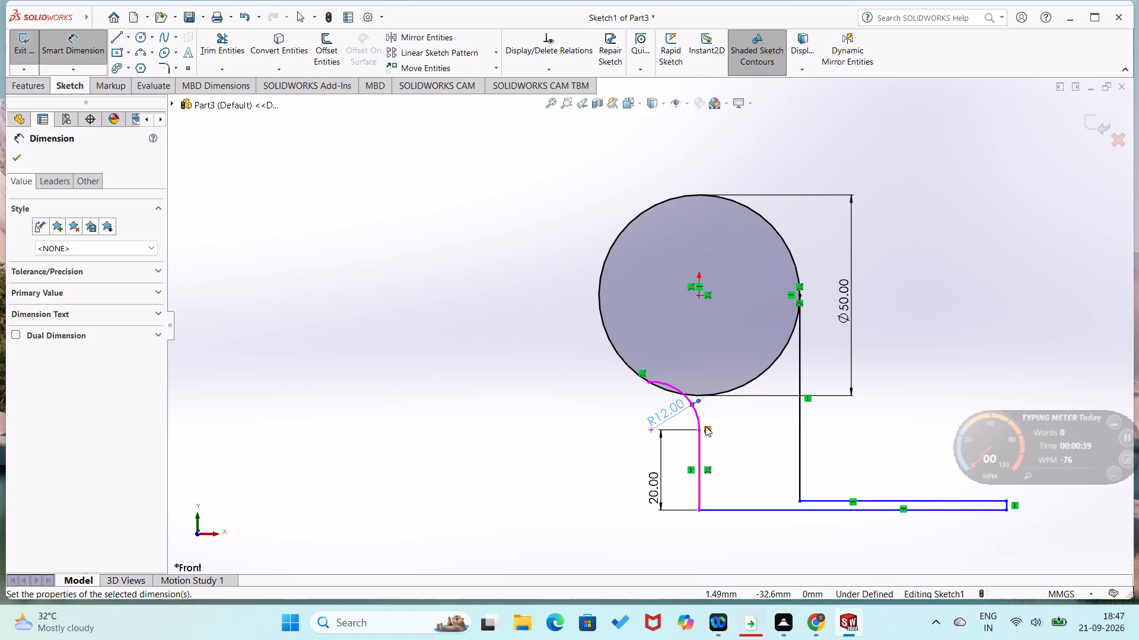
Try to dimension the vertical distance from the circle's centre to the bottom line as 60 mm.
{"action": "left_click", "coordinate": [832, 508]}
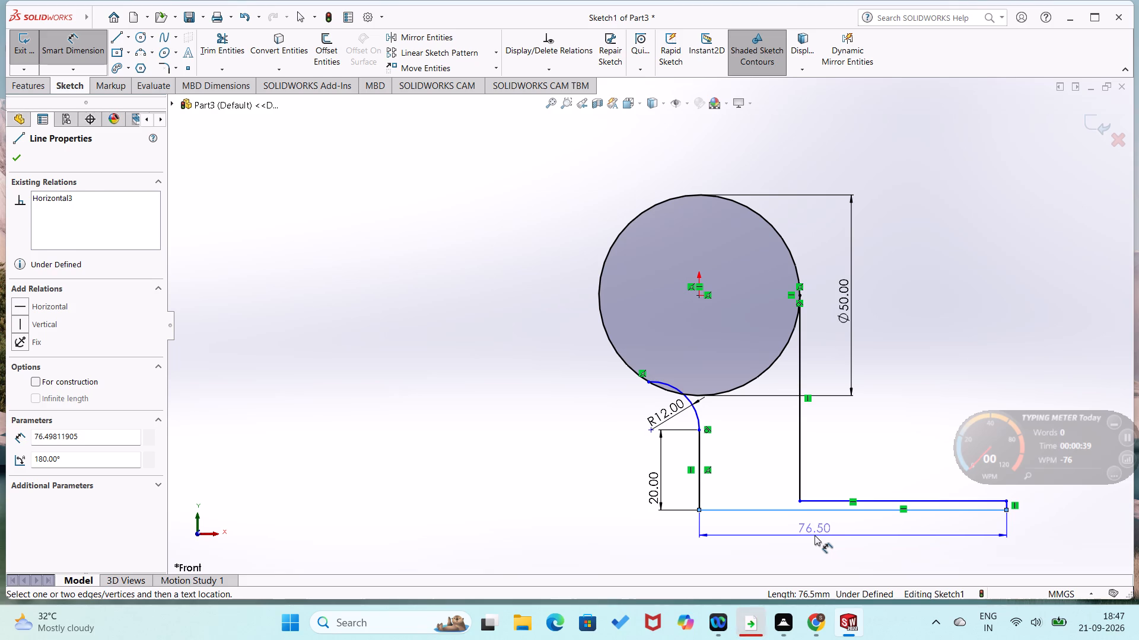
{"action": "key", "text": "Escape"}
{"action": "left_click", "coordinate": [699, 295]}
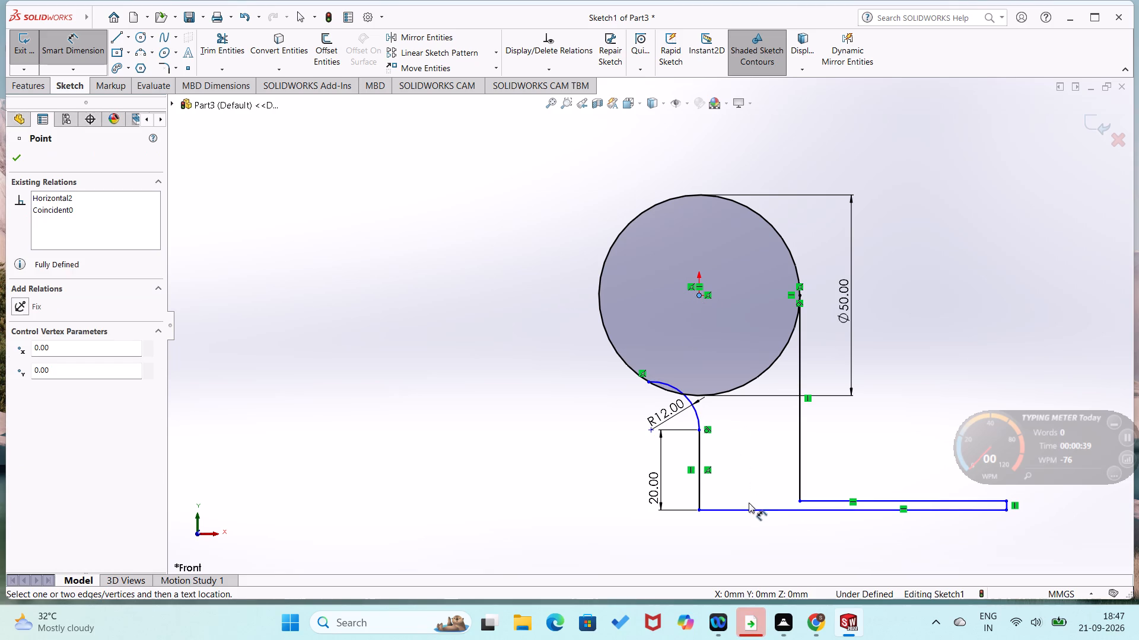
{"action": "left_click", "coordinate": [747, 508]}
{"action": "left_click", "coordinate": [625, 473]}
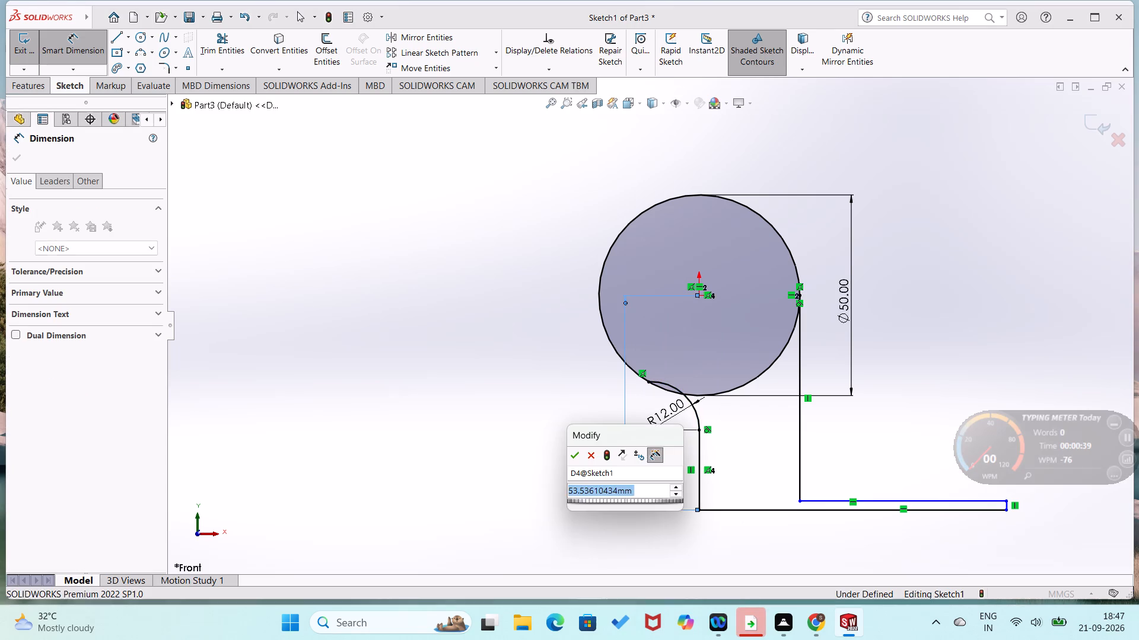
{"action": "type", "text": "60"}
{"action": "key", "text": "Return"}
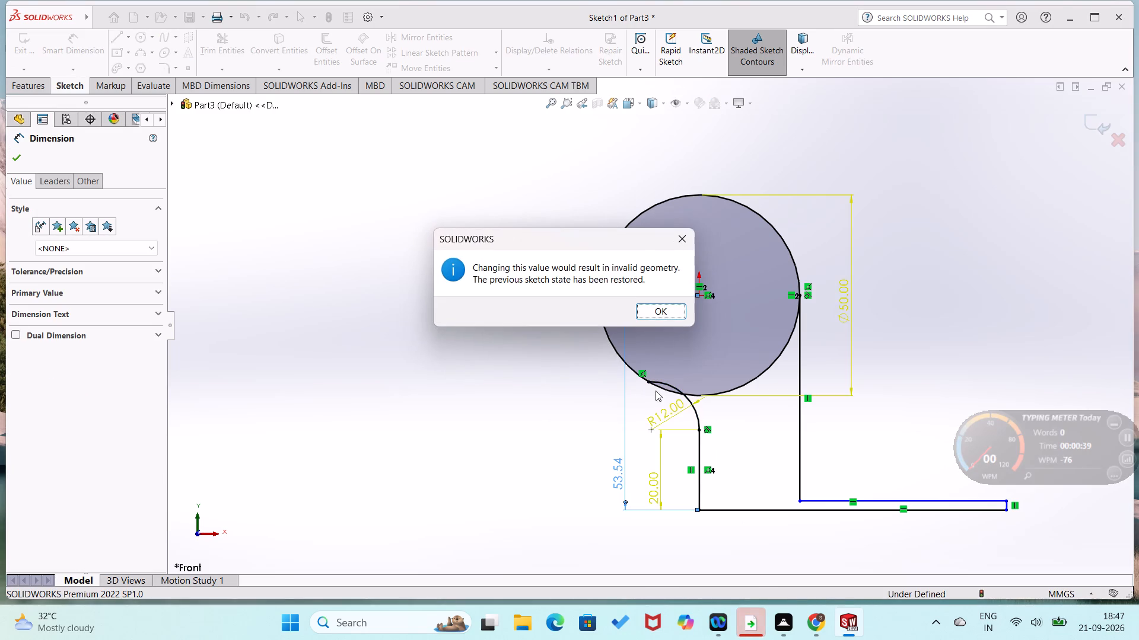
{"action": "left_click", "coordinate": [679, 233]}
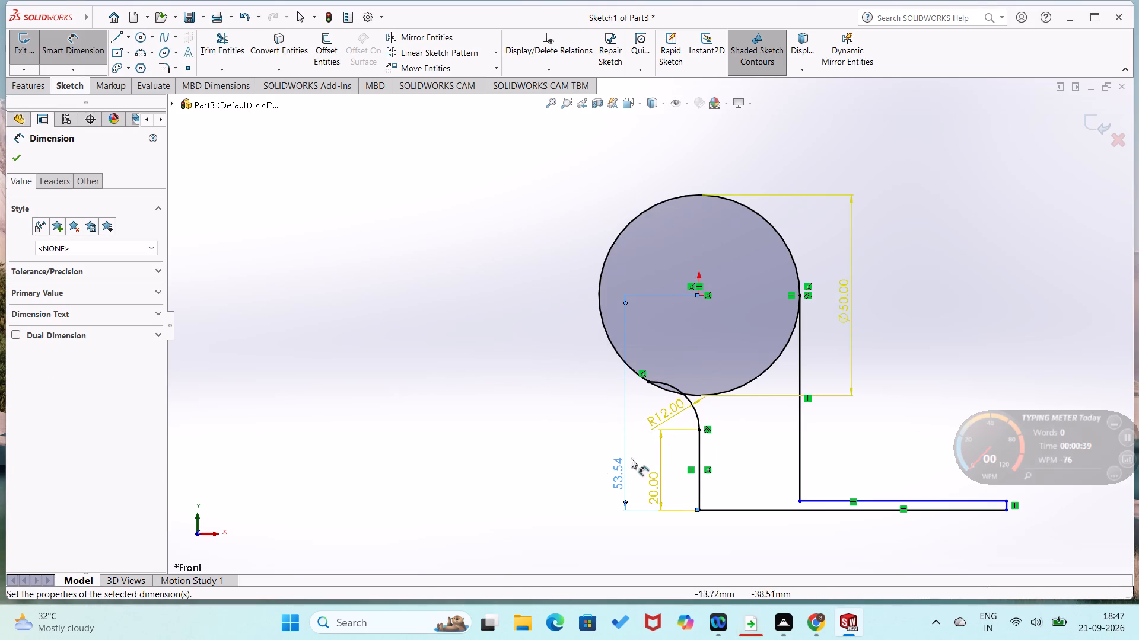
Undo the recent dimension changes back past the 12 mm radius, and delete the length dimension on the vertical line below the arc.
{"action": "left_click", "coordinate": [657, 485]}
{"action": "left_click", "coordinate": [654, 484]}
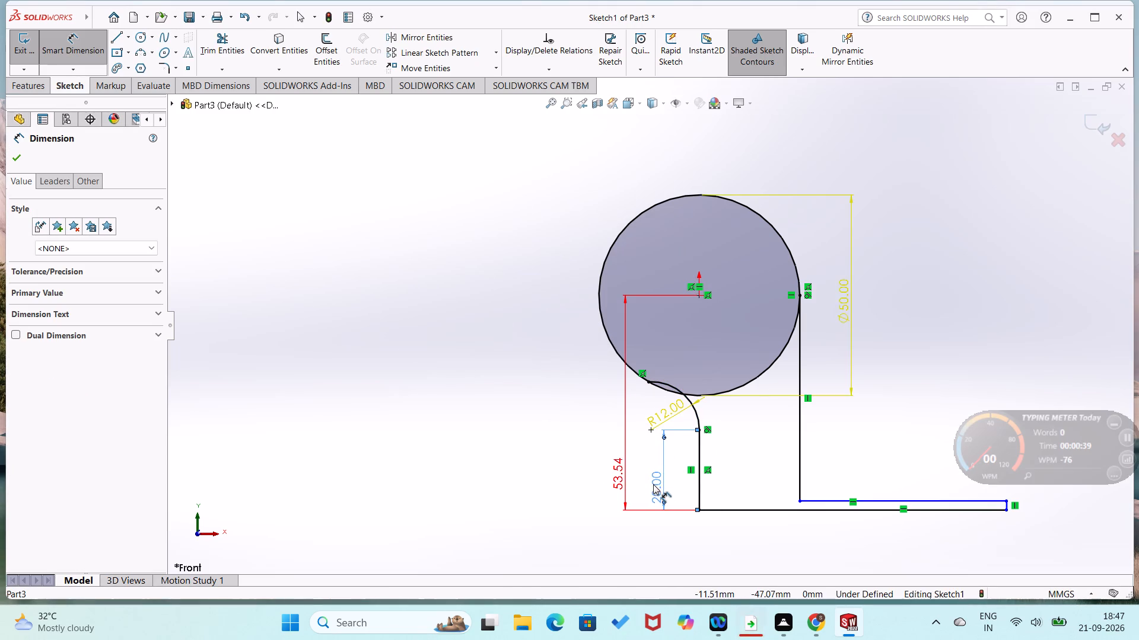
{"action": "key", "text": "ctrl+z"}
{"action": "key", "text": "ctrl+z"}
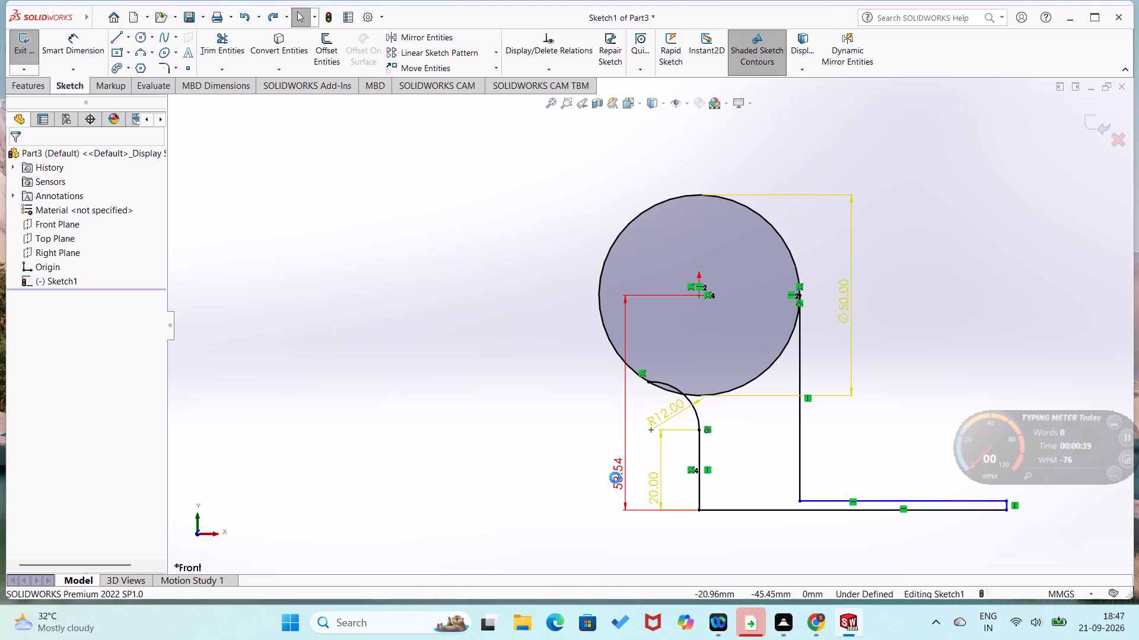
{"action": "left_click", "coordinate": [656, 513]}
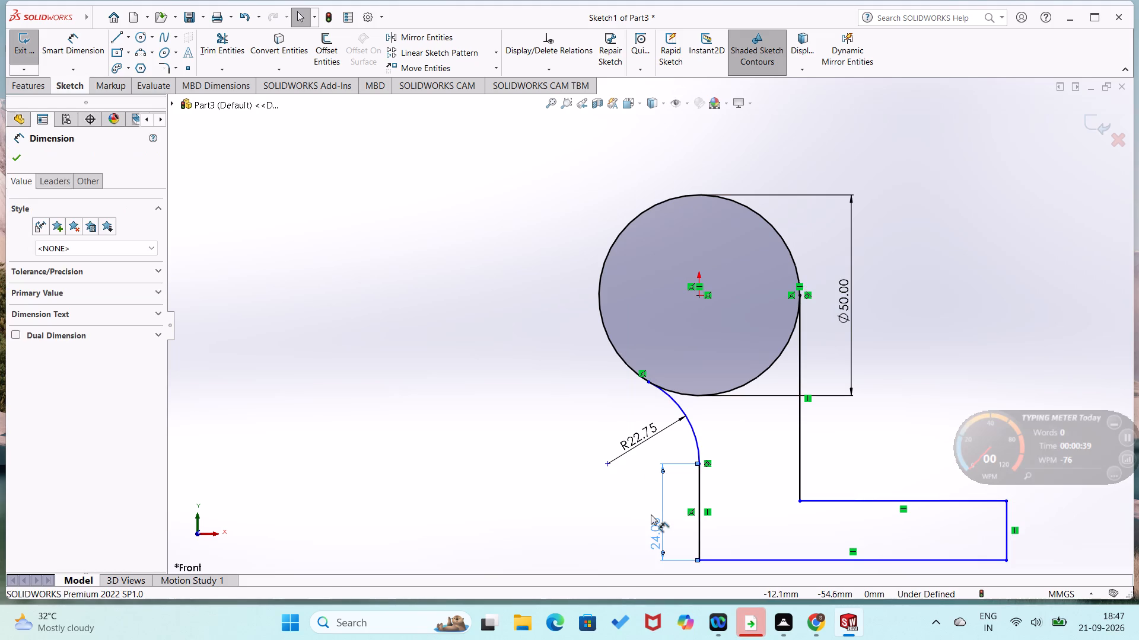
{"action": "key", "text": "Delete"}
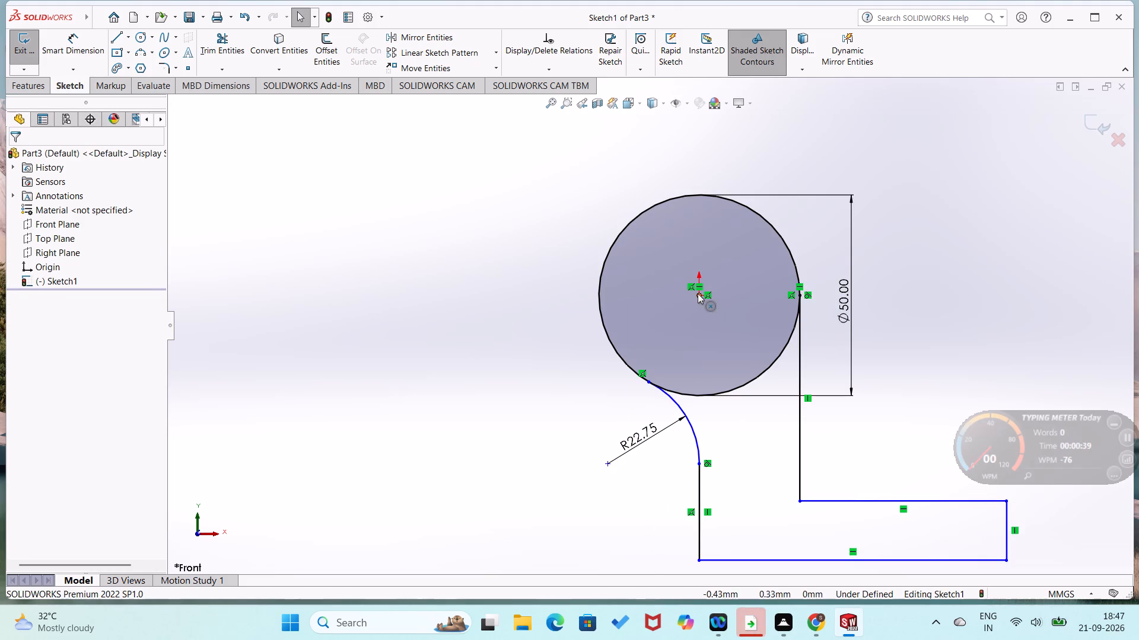
Dimension the vertical distance from the circle's centre to the profile's bottom line to 60 mm.
{"action": "left_click", "coordinate": [698, 293]}
{"action": "left_click_drag", "start_coordinate": [737, 559], "coordinate": [730, 558]}
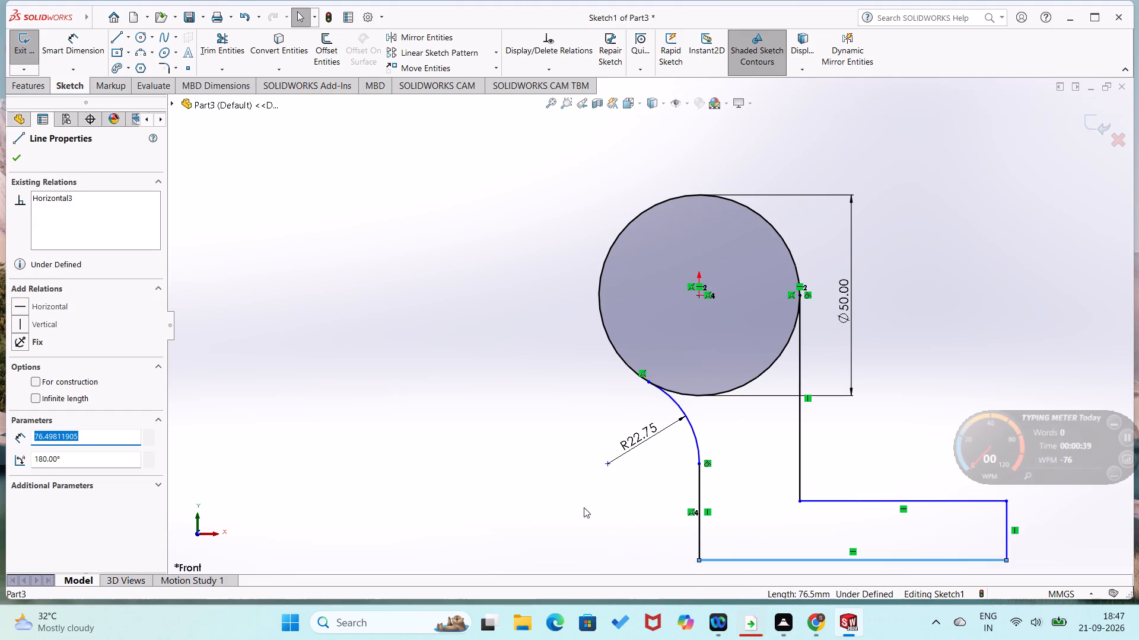
{"action": "right_click_drag", "start_coordinate": [555, 493], "coordinate": [612, 312]}
{"action": "left_click", "coordinate": [699, 295]}
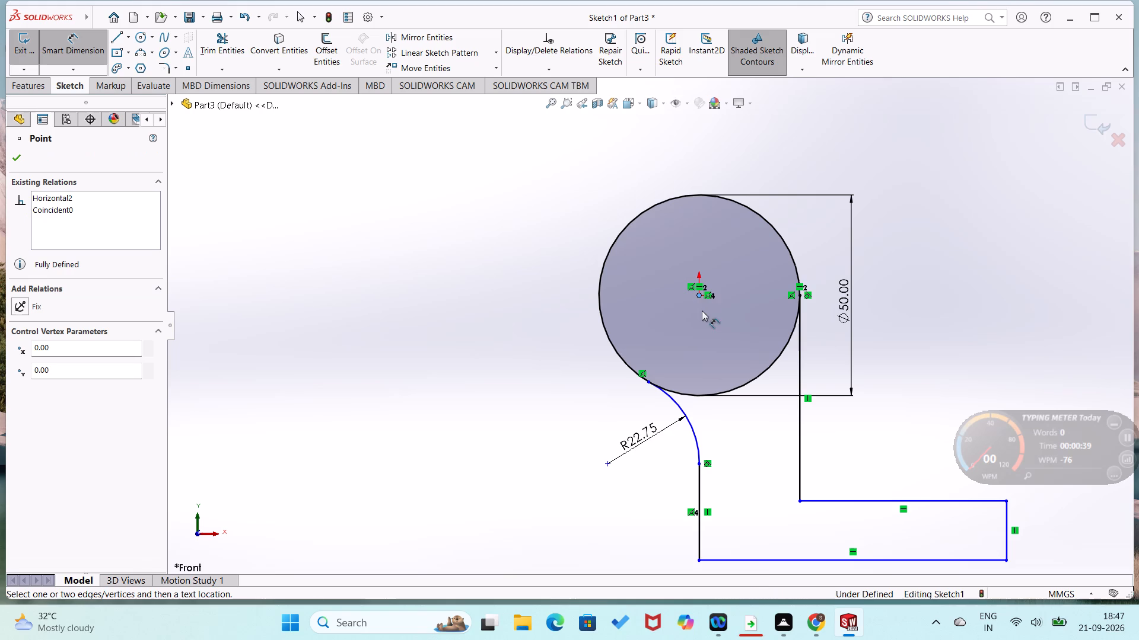
{"action": "left_click", "coordinate": [755, 557]}
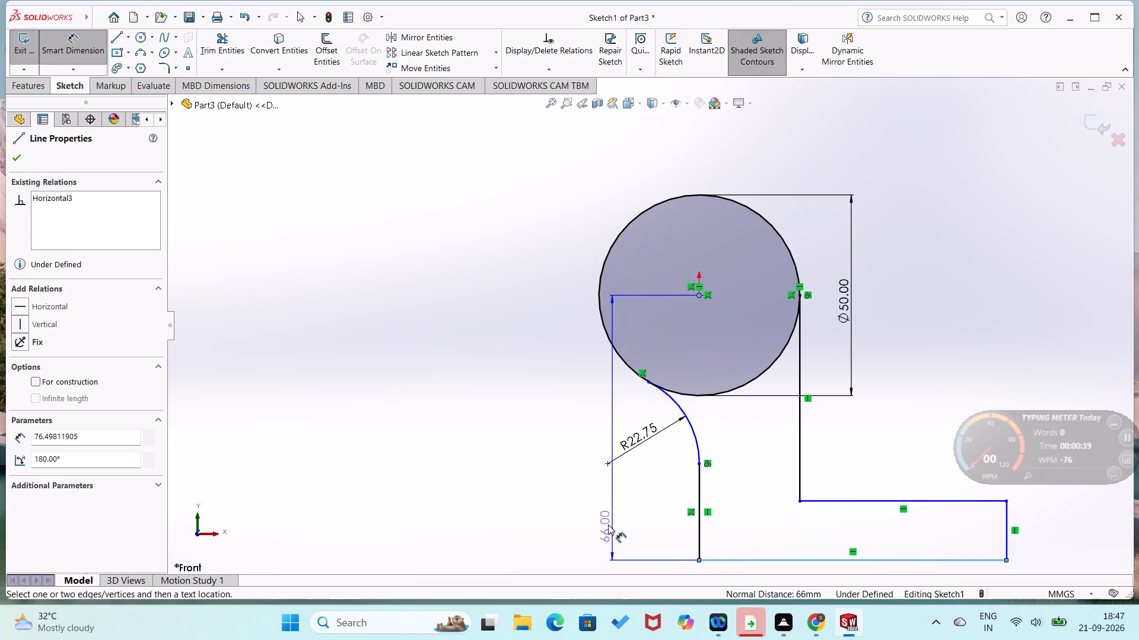
{"action": "left_click", "coordinate": [602, 520]}
{"action": "type", "text": "60"}
{"action": "key", "text": "Return"}
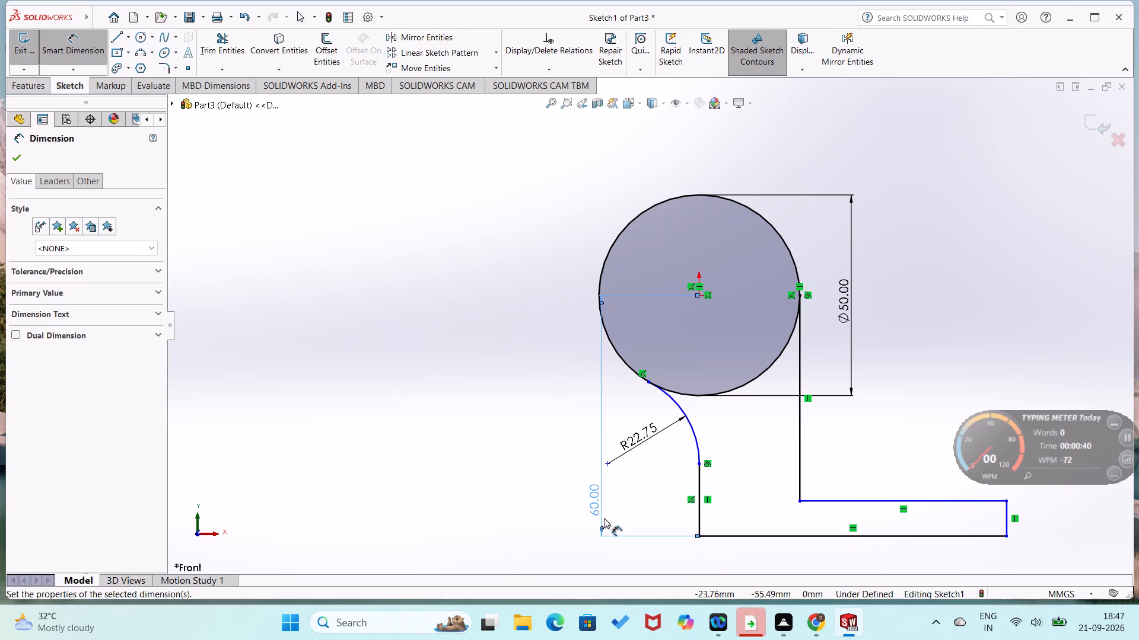
Set the radius dimension of the arc under the circle to 12 mm.
{"action": "double_click", "coordinate": [640, 440]}
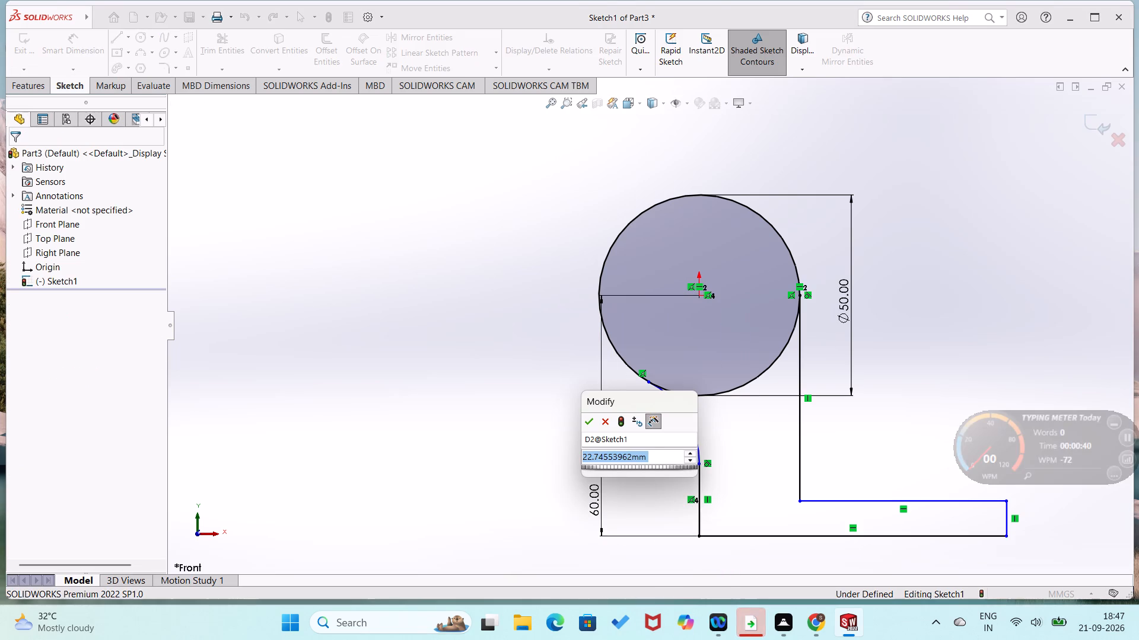
{"action": "type", "text": "12"}
{"action": "key", "text": "Return"}
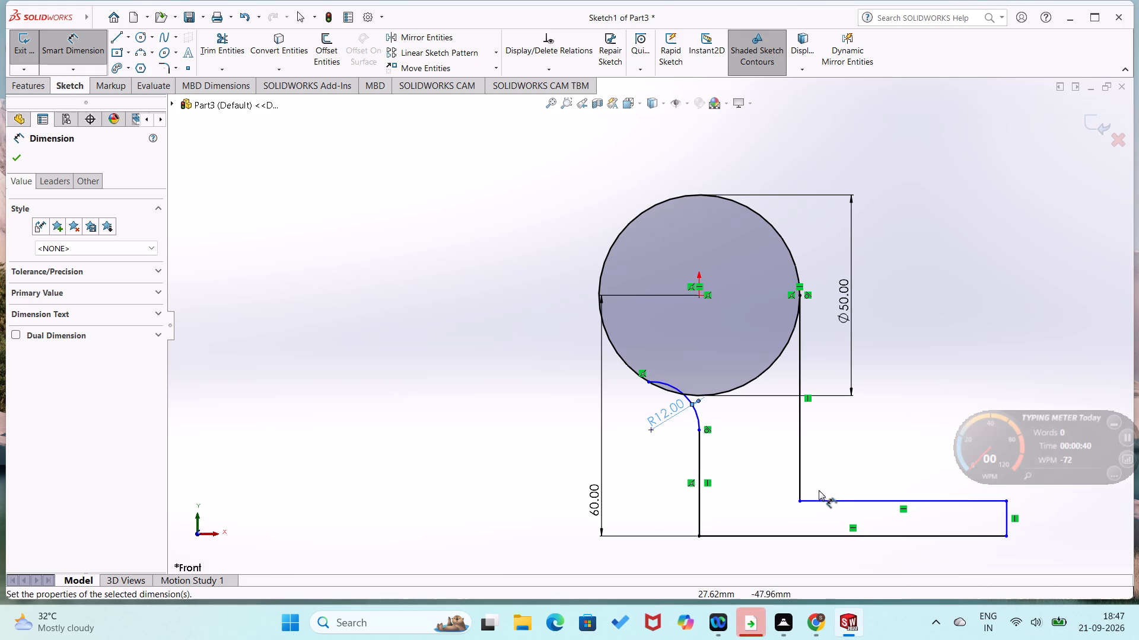
Dimension the short vertical line at the free end of the support's foot to 12 mm.
{"action": "left_click", "coordinate": [1007, 525]}
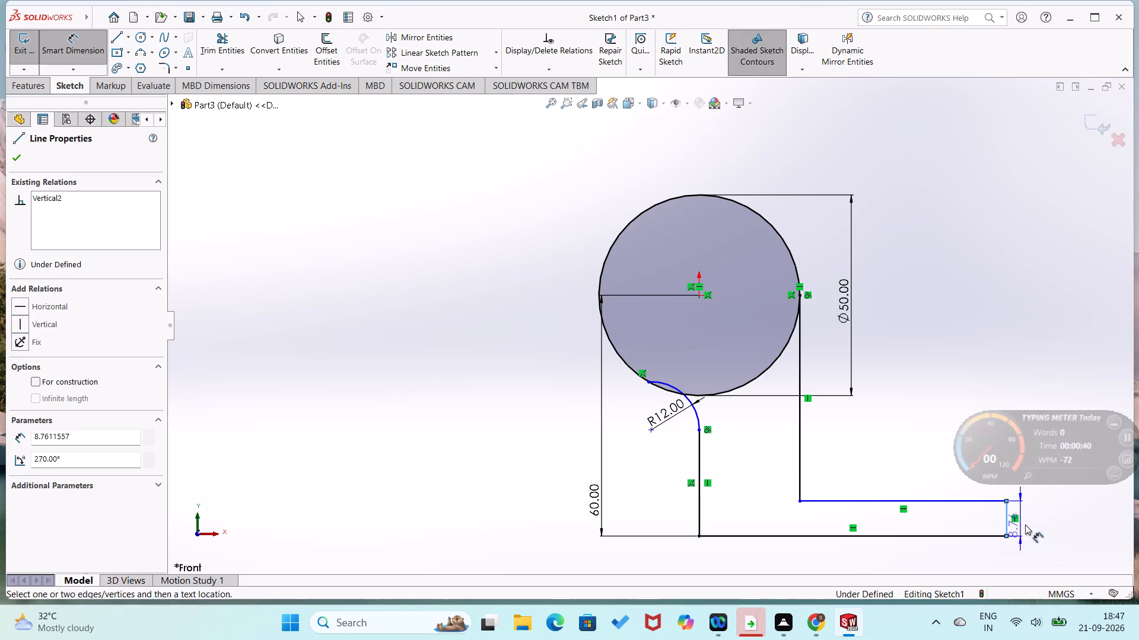
{"action": "left_click", "coordinate": [1031, 523]}
{"action": "type", "text": "12"}
{"action": "key", "text": "Return"}
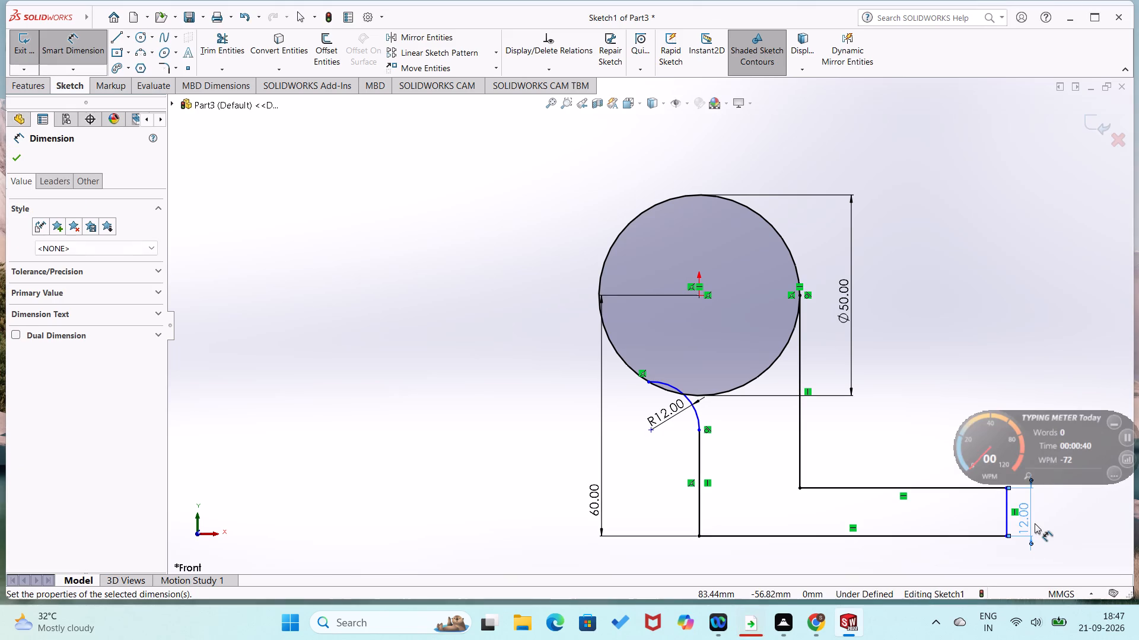
{"action": "left_click", "coordinate": [877, 424]}
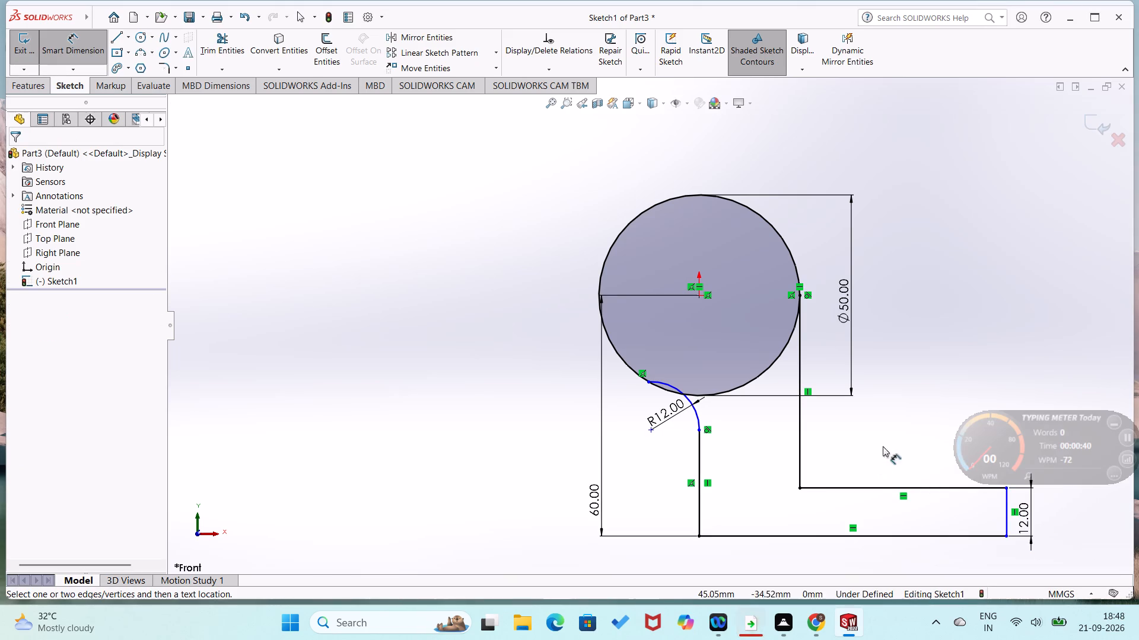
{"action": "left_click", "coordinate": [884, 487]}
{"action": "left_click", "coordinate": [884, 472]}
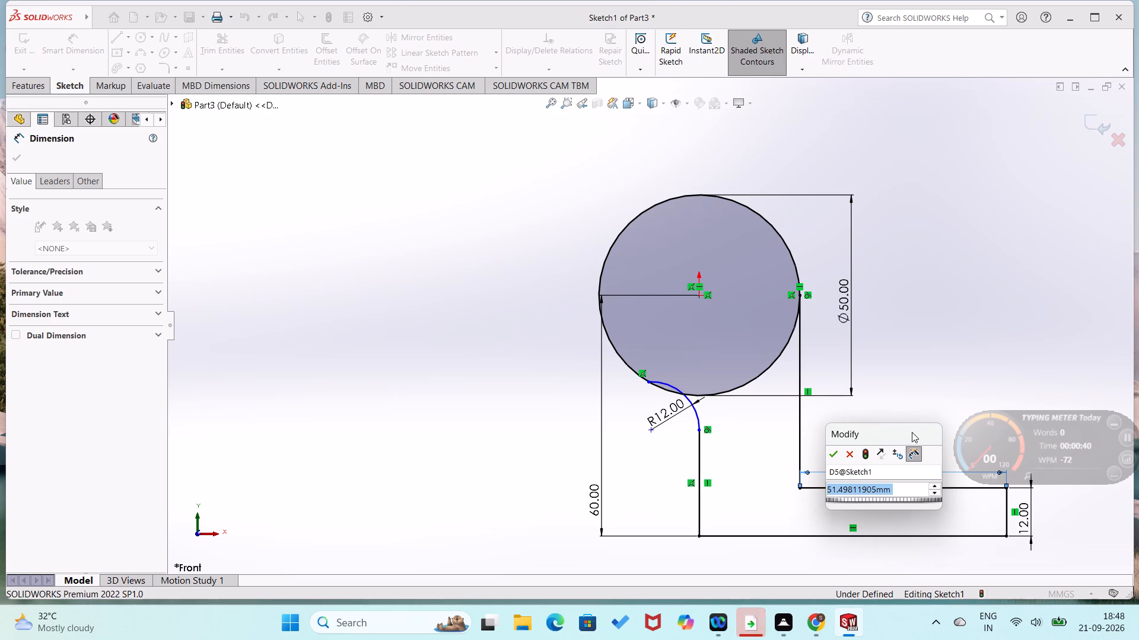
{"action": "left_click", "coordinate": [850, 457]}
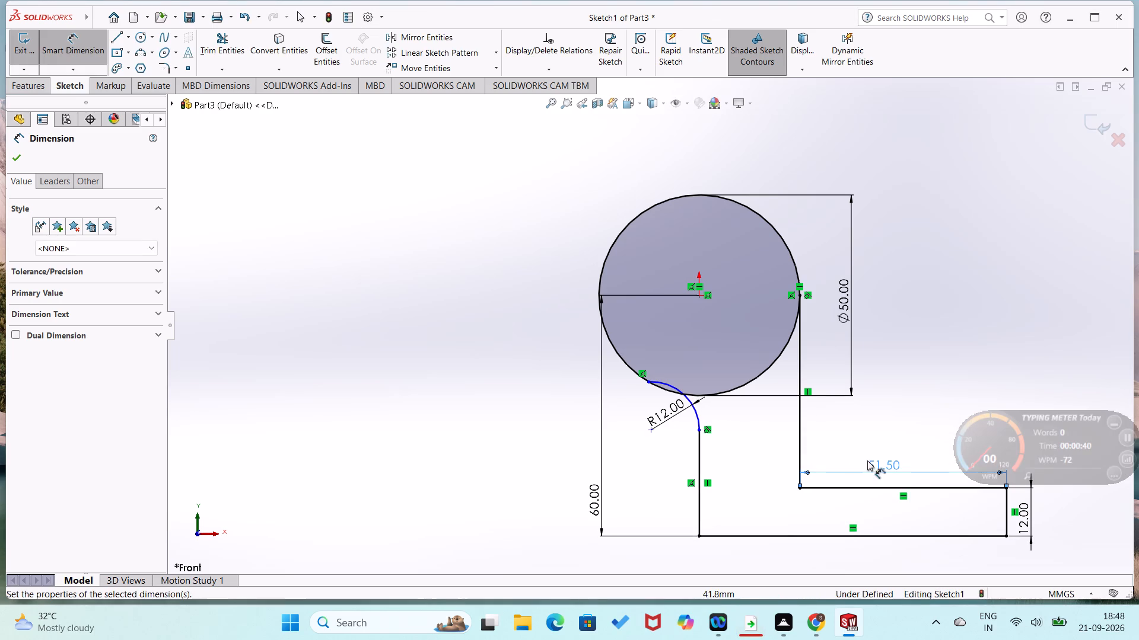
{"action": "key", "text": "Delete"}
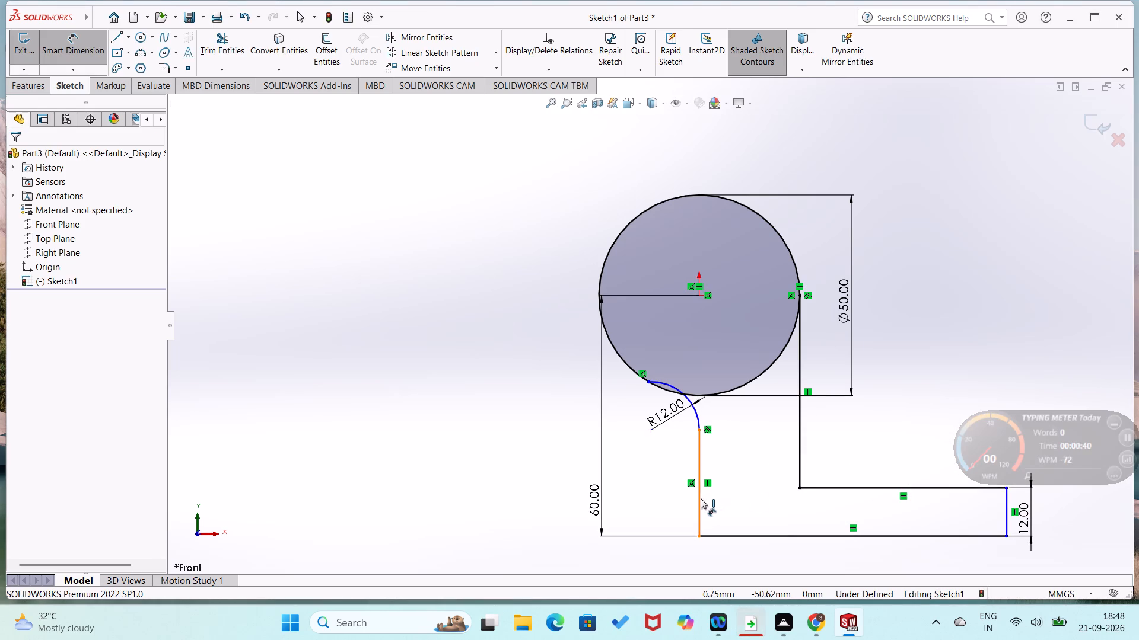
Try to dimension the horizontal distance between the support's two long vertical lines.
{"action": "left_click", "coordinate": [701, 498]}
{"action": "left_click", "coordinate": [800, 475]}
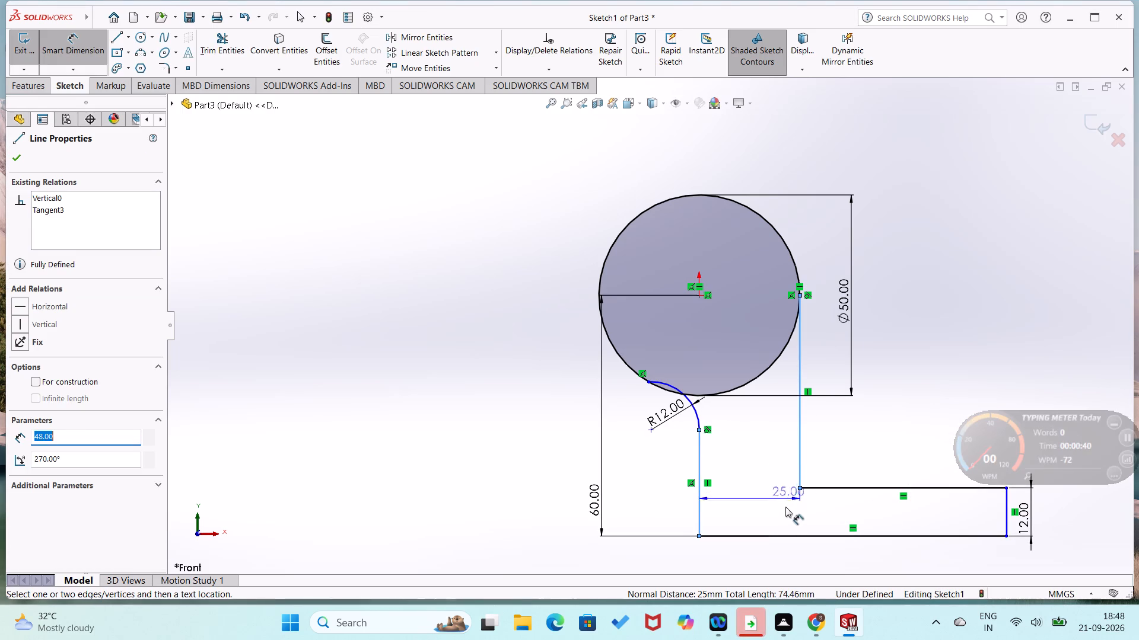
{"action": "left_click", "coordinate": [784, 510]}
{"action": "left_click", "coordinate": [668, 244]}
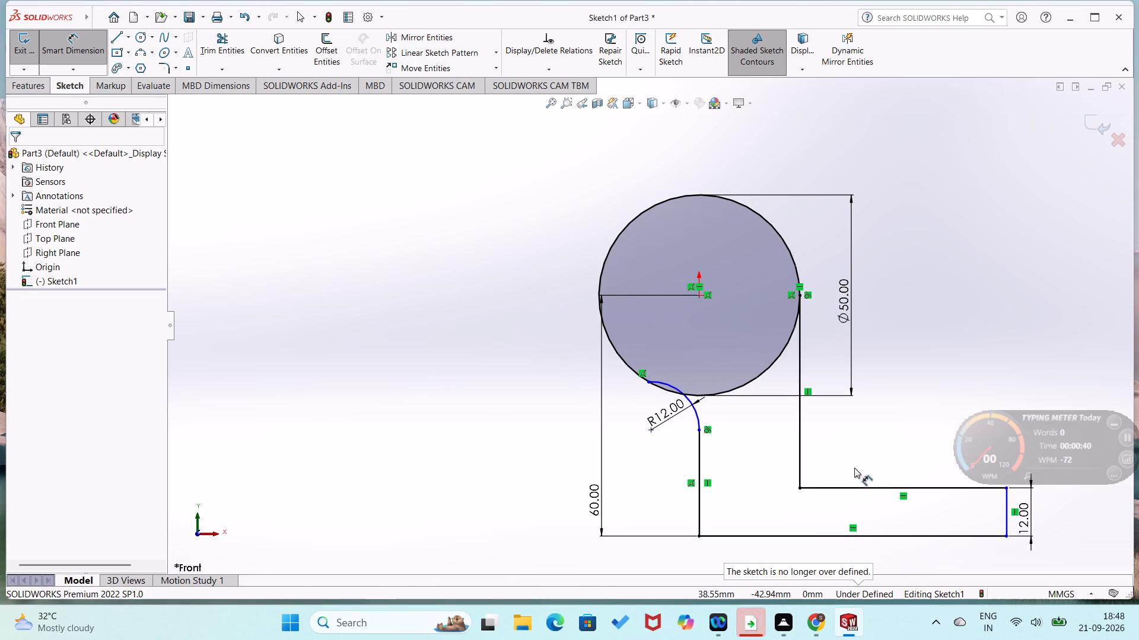
Dimension the upper horizontal line of the support's foot to 51 mm.
{"action": "left_click", "coordinate": [864, 484]}
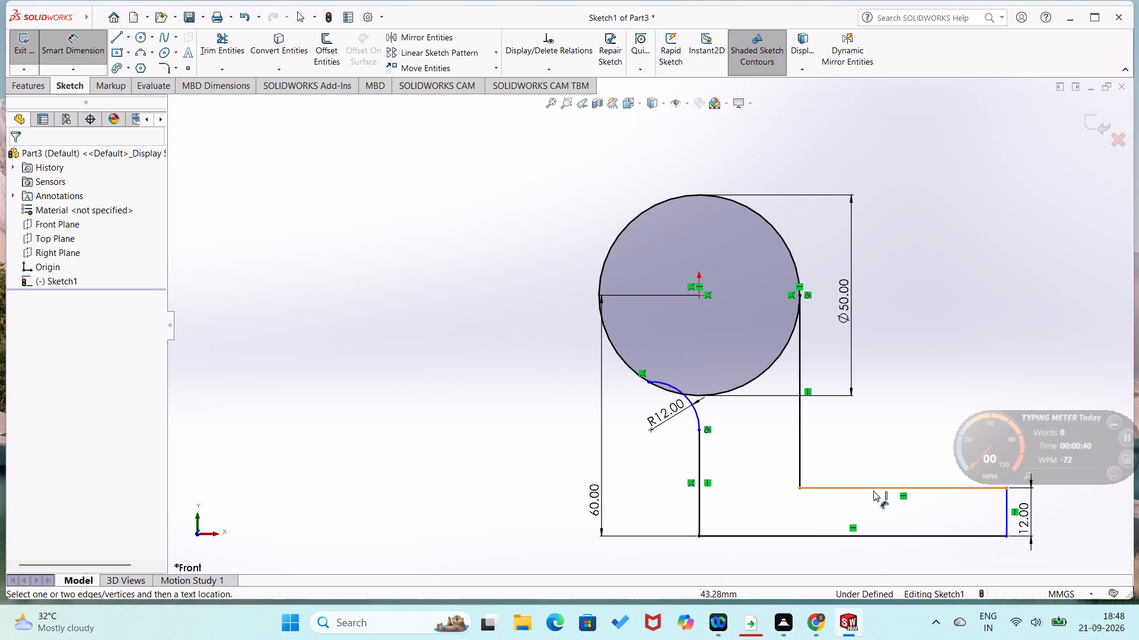
{"action": "left_click", "coordinate": [874, 491]}
{"action": "left_click", "coordinate": [875, 479]}
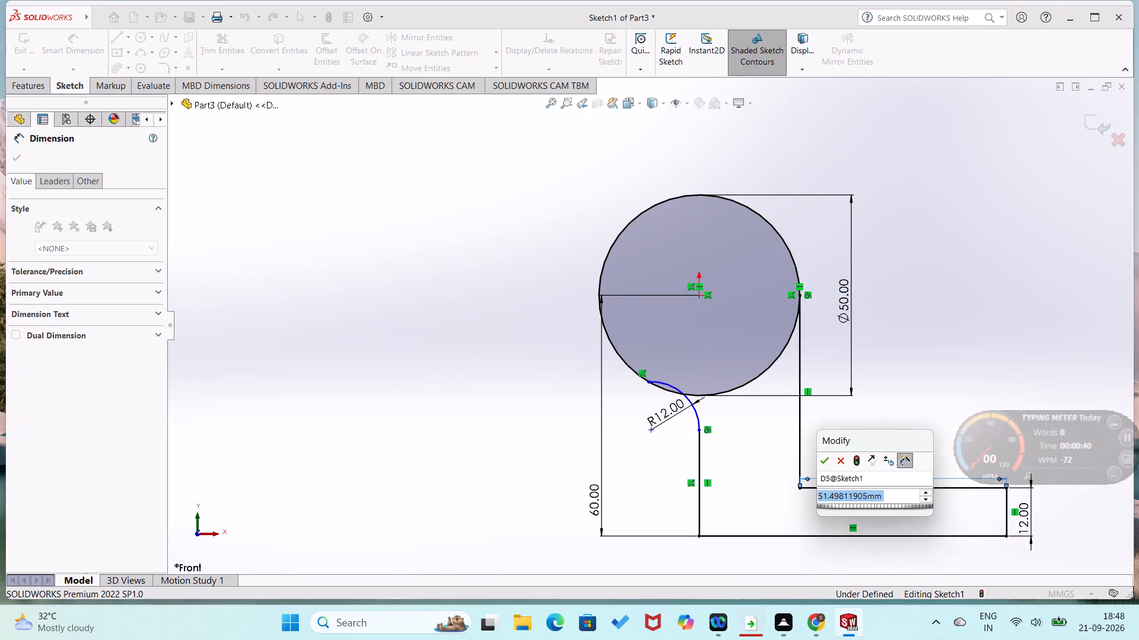
{"action": "type", "text": "51"}
{"action": "key", "text": "Return"}
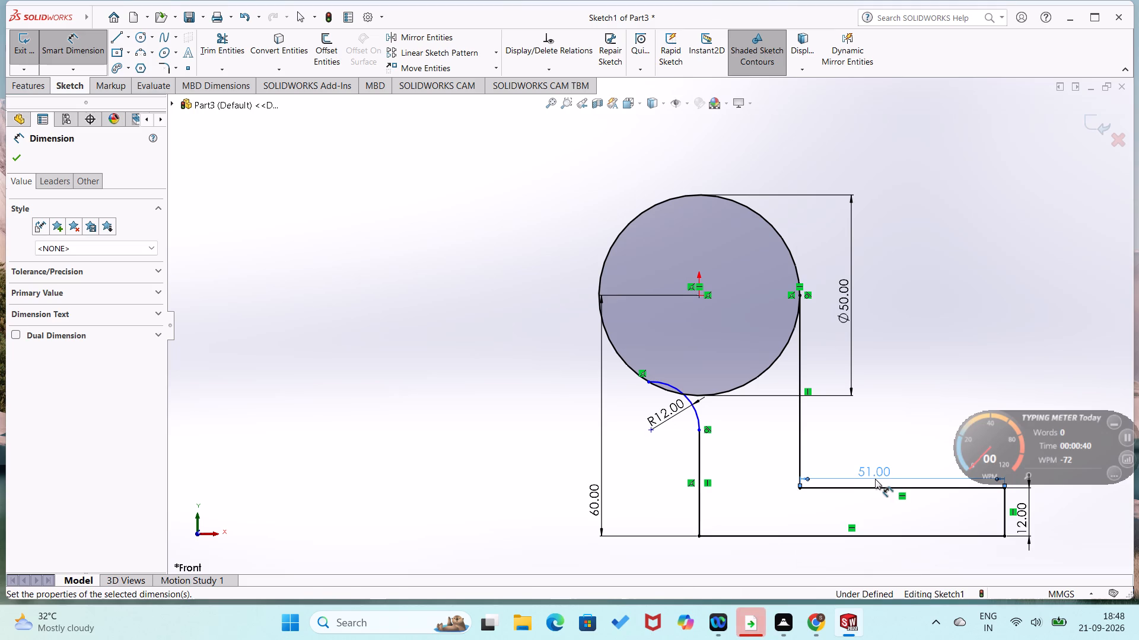
{"action": "left_click", "coordinate": [908, 451]}
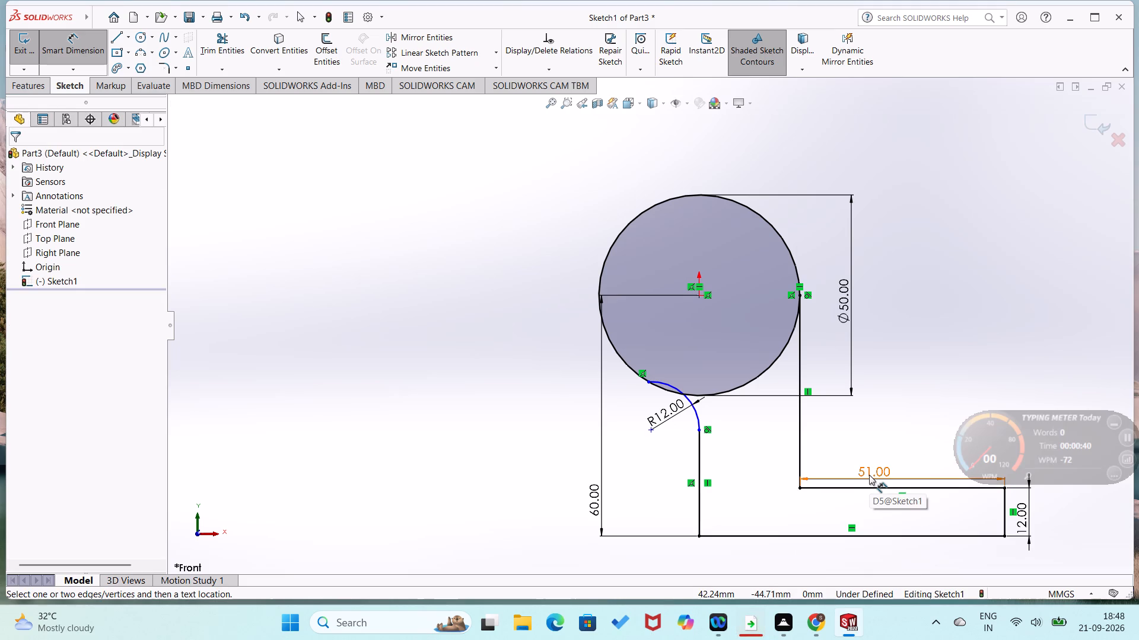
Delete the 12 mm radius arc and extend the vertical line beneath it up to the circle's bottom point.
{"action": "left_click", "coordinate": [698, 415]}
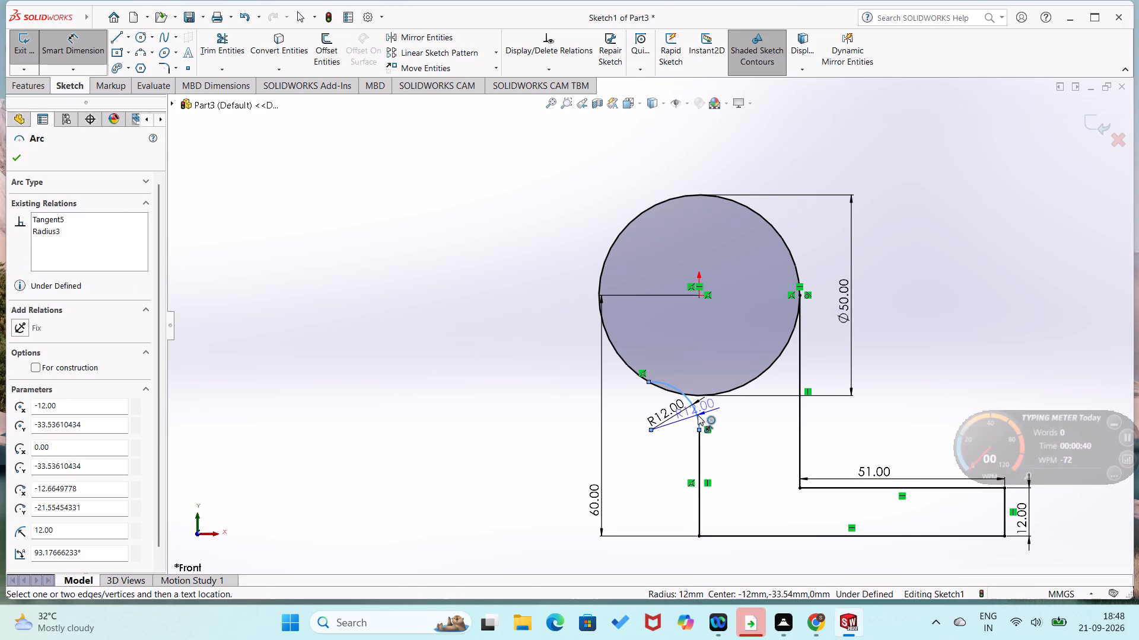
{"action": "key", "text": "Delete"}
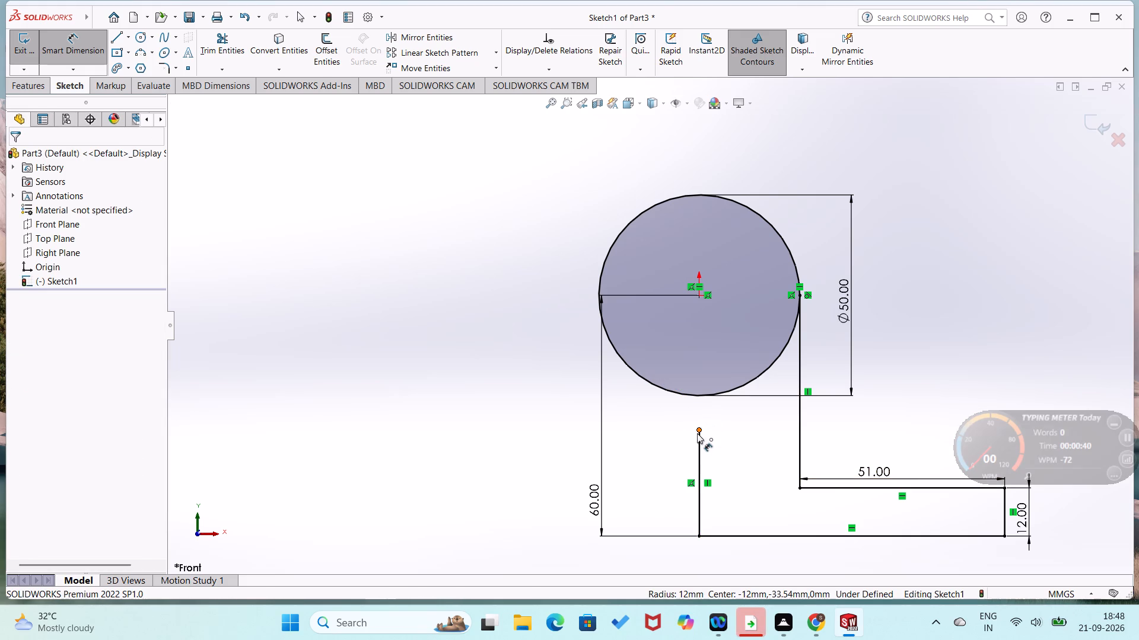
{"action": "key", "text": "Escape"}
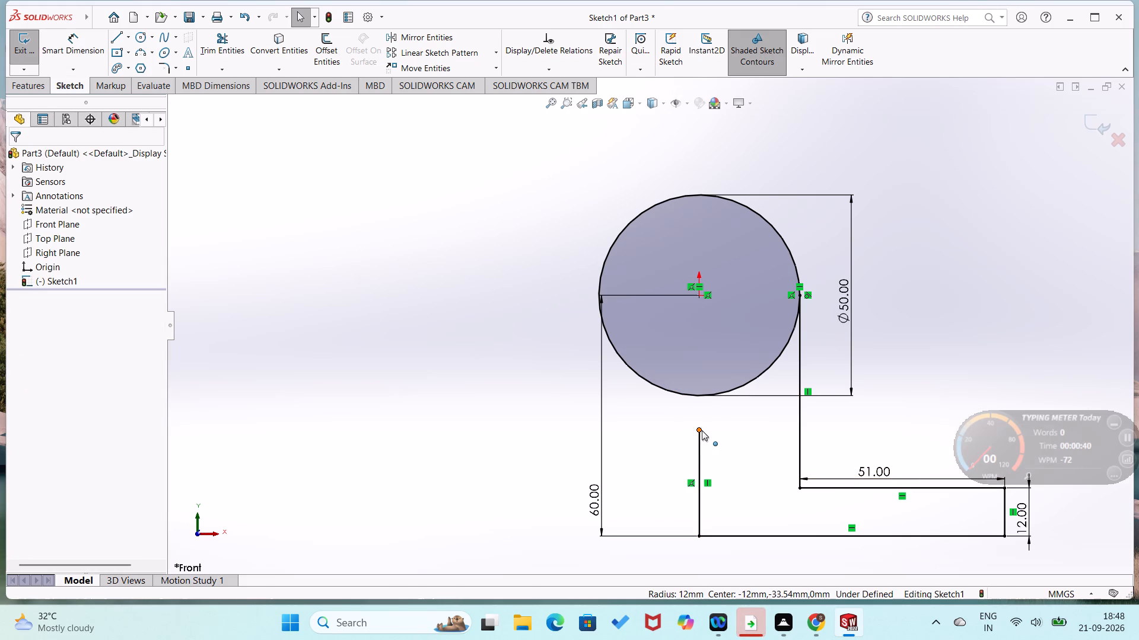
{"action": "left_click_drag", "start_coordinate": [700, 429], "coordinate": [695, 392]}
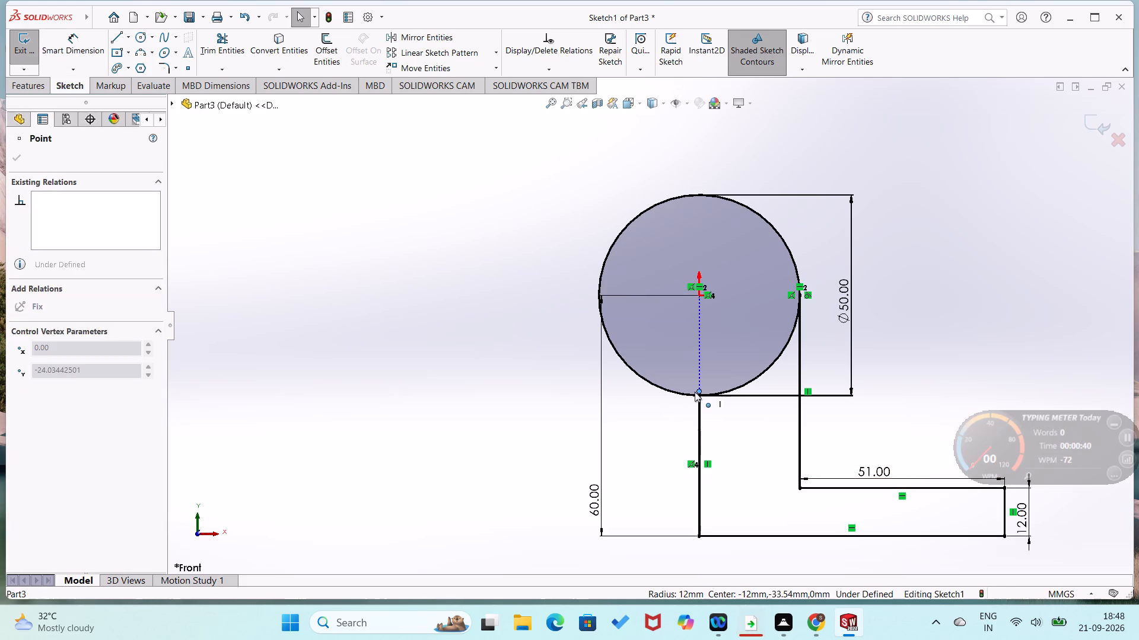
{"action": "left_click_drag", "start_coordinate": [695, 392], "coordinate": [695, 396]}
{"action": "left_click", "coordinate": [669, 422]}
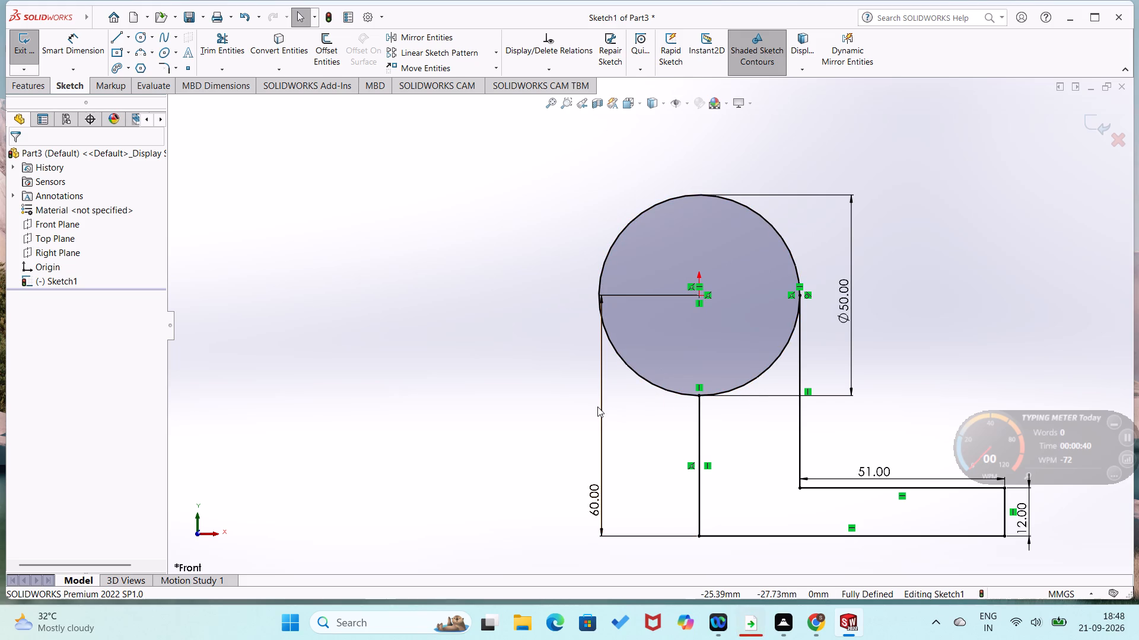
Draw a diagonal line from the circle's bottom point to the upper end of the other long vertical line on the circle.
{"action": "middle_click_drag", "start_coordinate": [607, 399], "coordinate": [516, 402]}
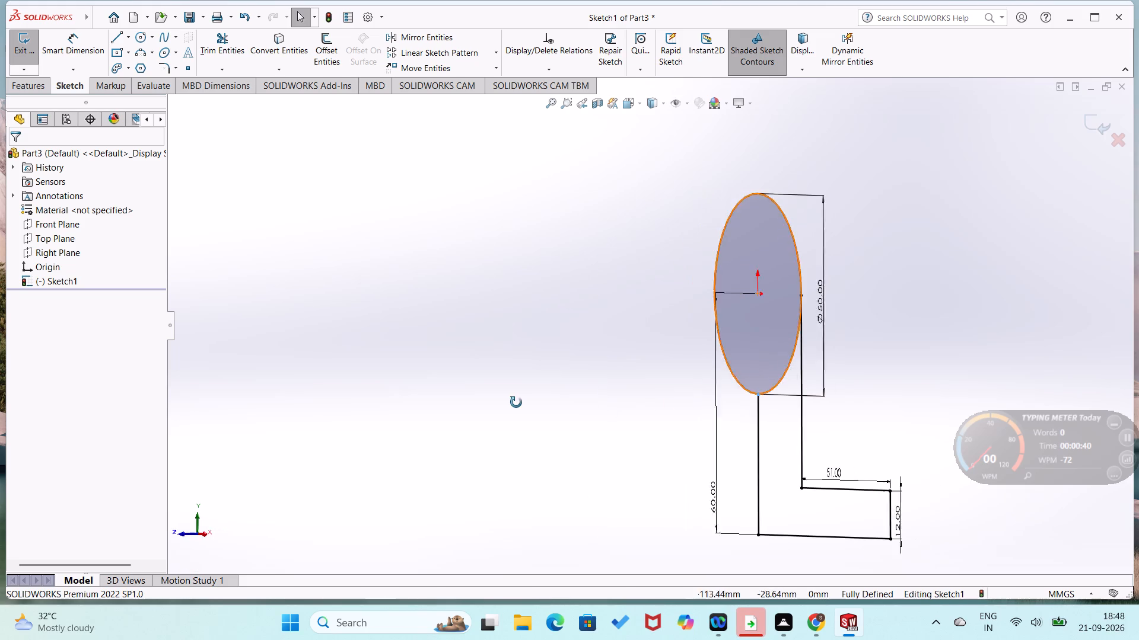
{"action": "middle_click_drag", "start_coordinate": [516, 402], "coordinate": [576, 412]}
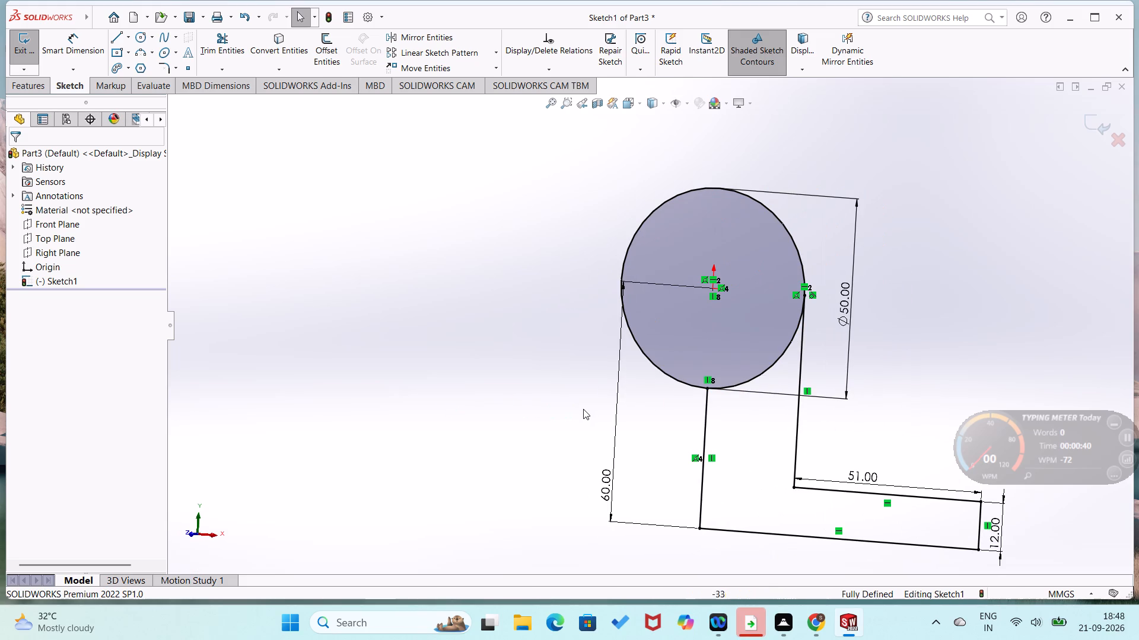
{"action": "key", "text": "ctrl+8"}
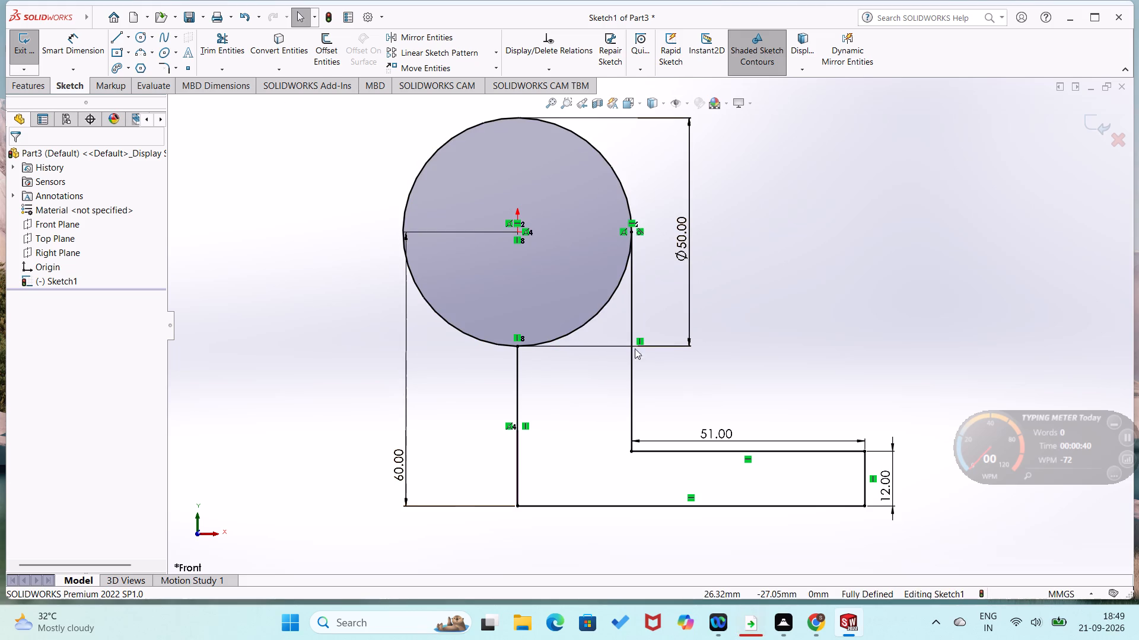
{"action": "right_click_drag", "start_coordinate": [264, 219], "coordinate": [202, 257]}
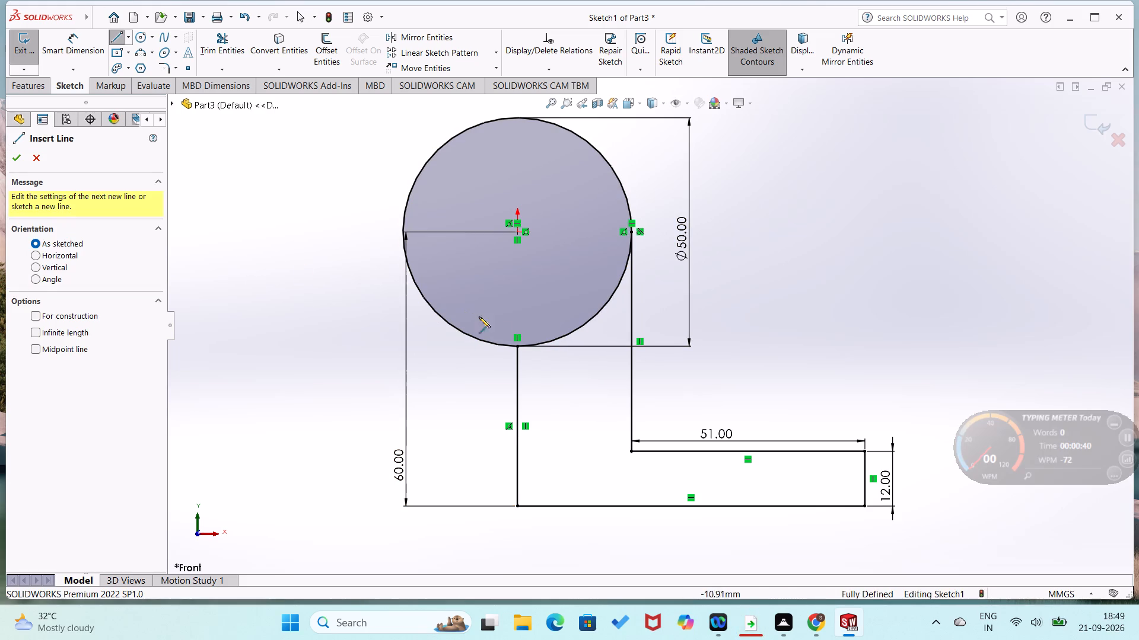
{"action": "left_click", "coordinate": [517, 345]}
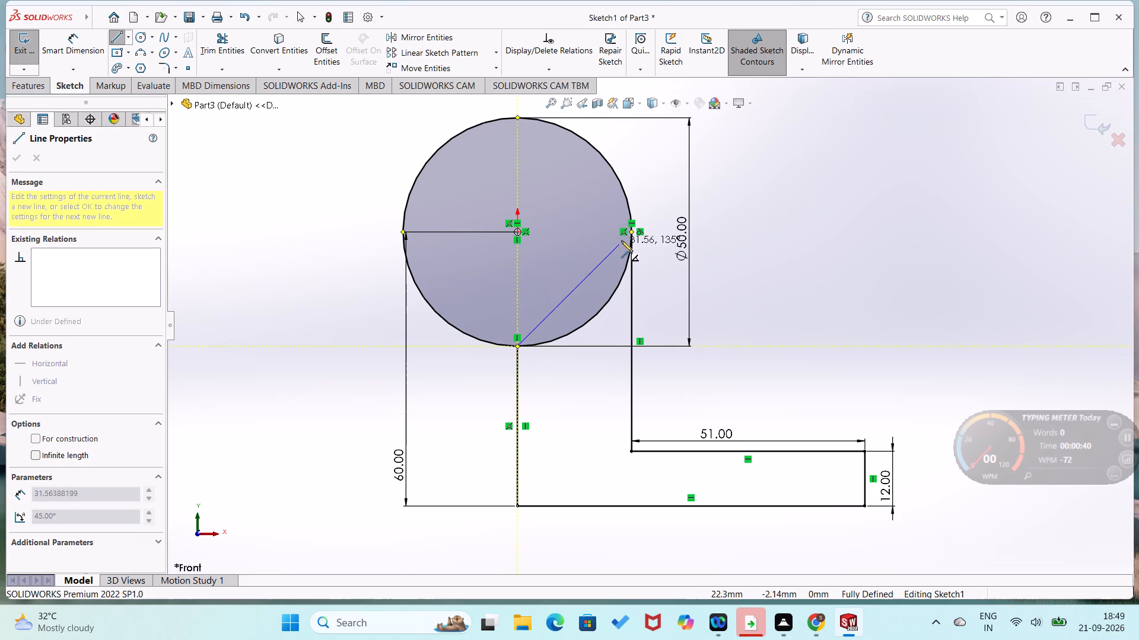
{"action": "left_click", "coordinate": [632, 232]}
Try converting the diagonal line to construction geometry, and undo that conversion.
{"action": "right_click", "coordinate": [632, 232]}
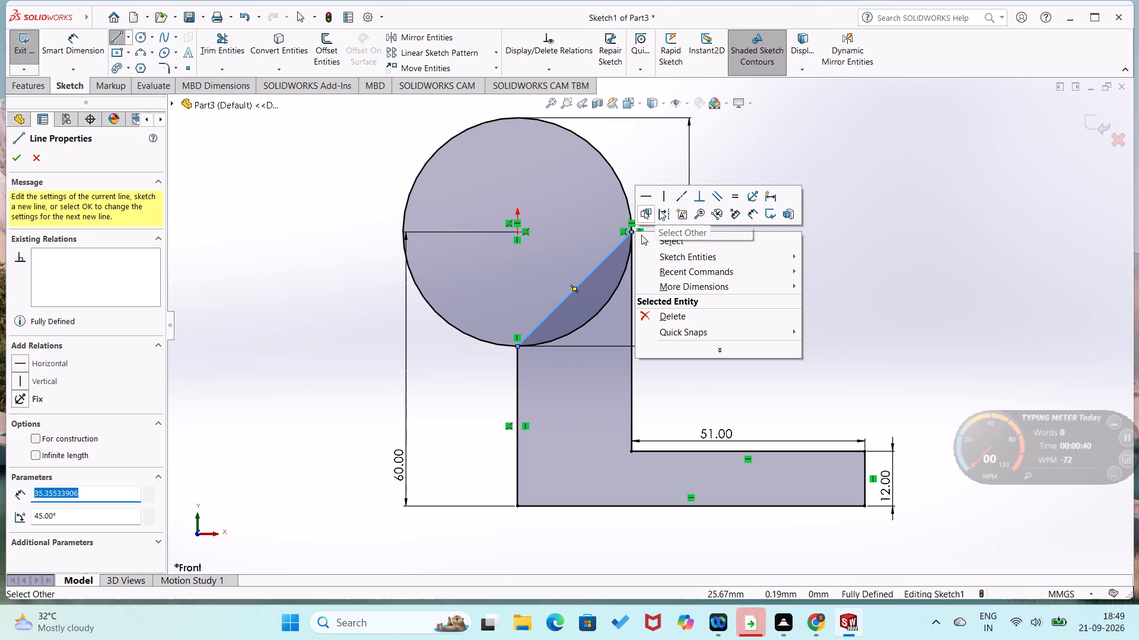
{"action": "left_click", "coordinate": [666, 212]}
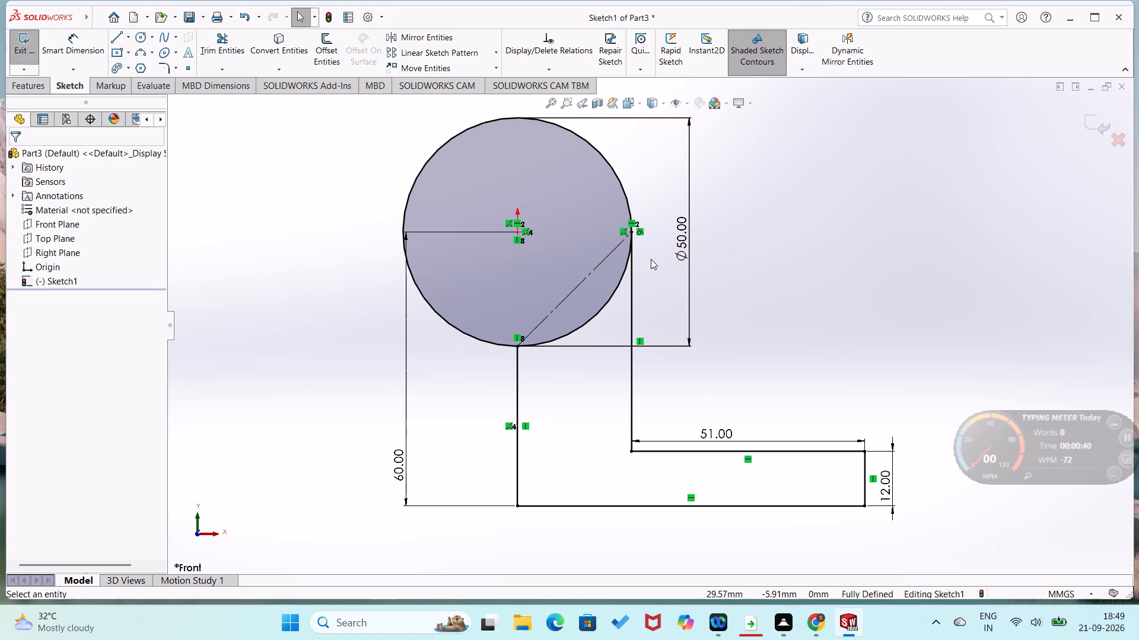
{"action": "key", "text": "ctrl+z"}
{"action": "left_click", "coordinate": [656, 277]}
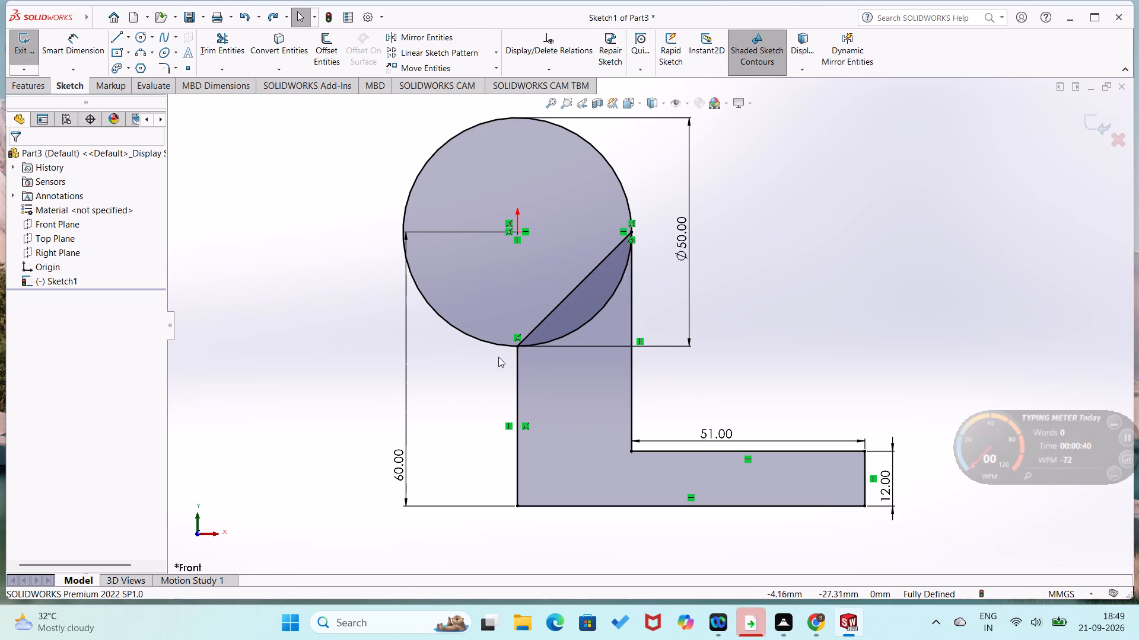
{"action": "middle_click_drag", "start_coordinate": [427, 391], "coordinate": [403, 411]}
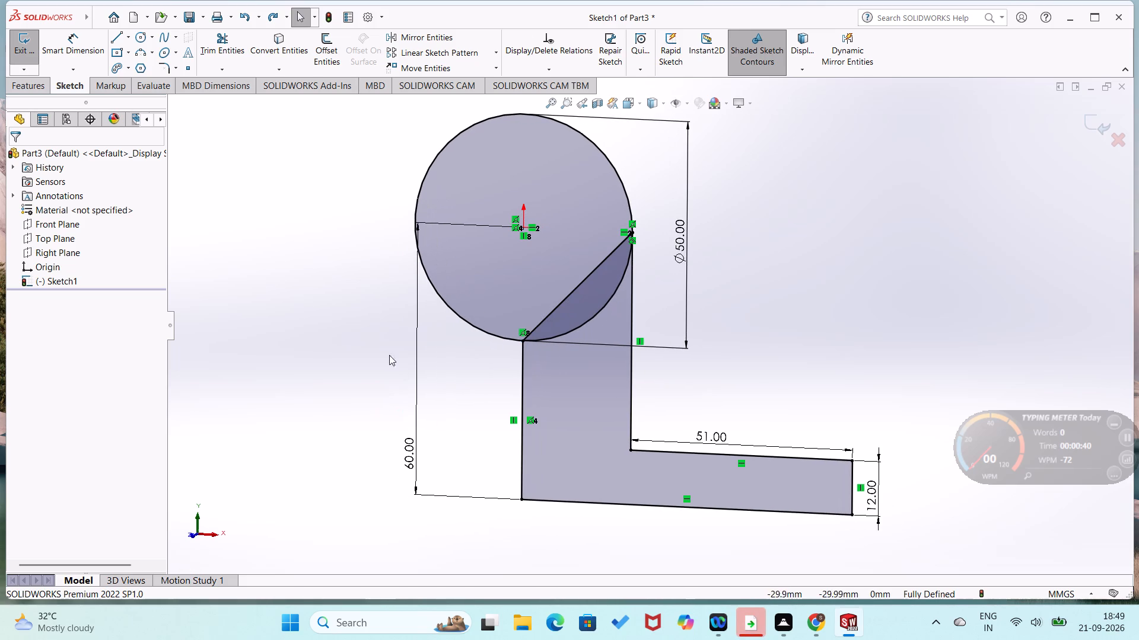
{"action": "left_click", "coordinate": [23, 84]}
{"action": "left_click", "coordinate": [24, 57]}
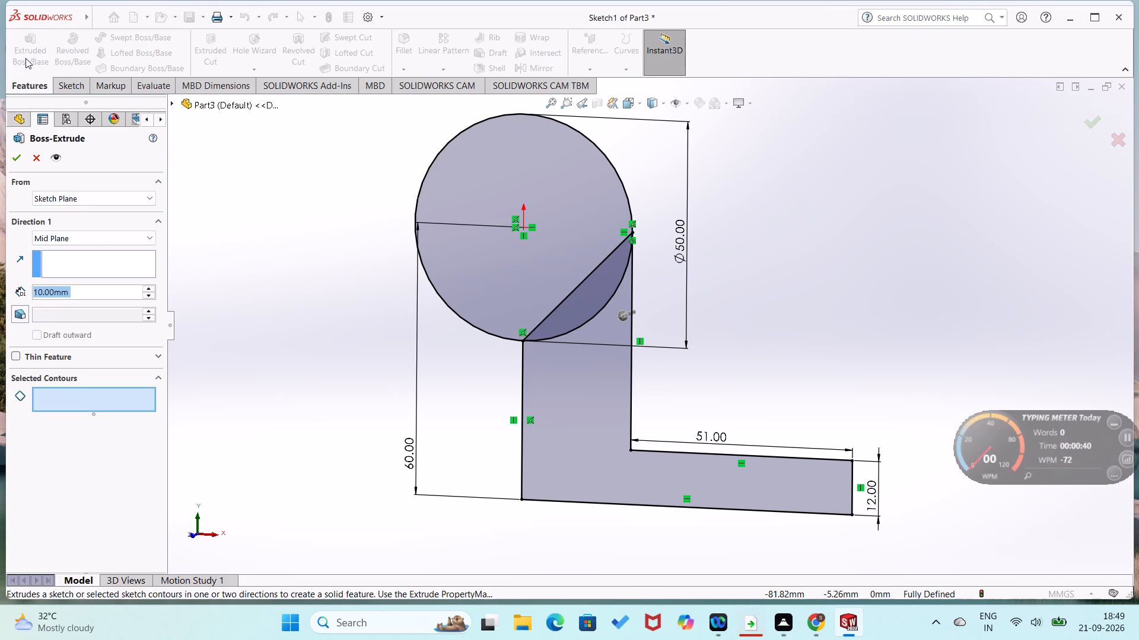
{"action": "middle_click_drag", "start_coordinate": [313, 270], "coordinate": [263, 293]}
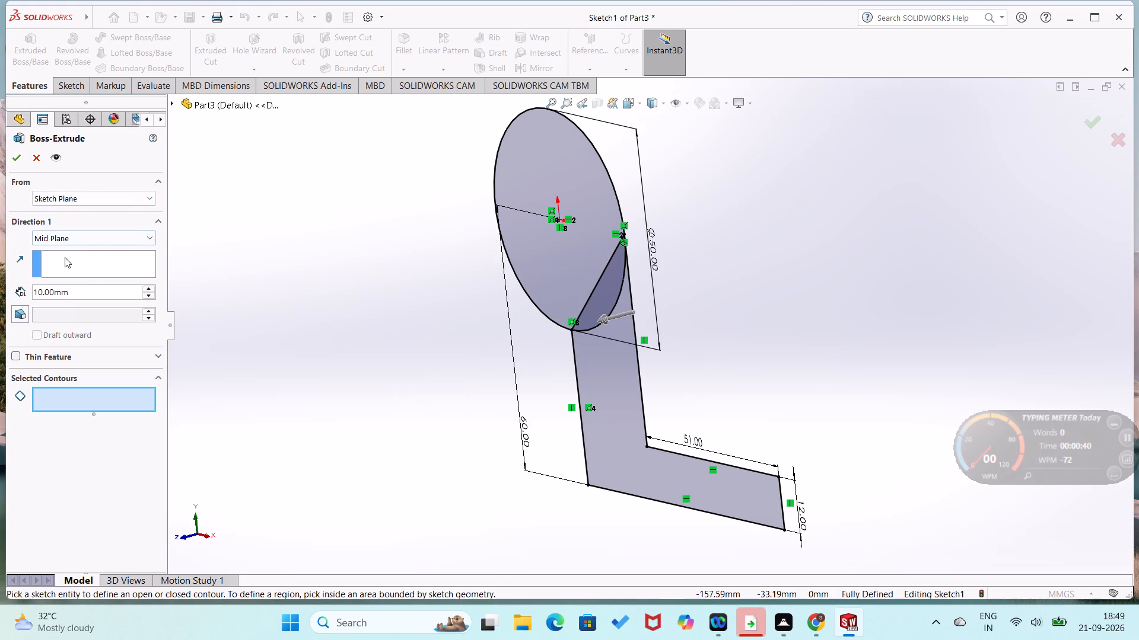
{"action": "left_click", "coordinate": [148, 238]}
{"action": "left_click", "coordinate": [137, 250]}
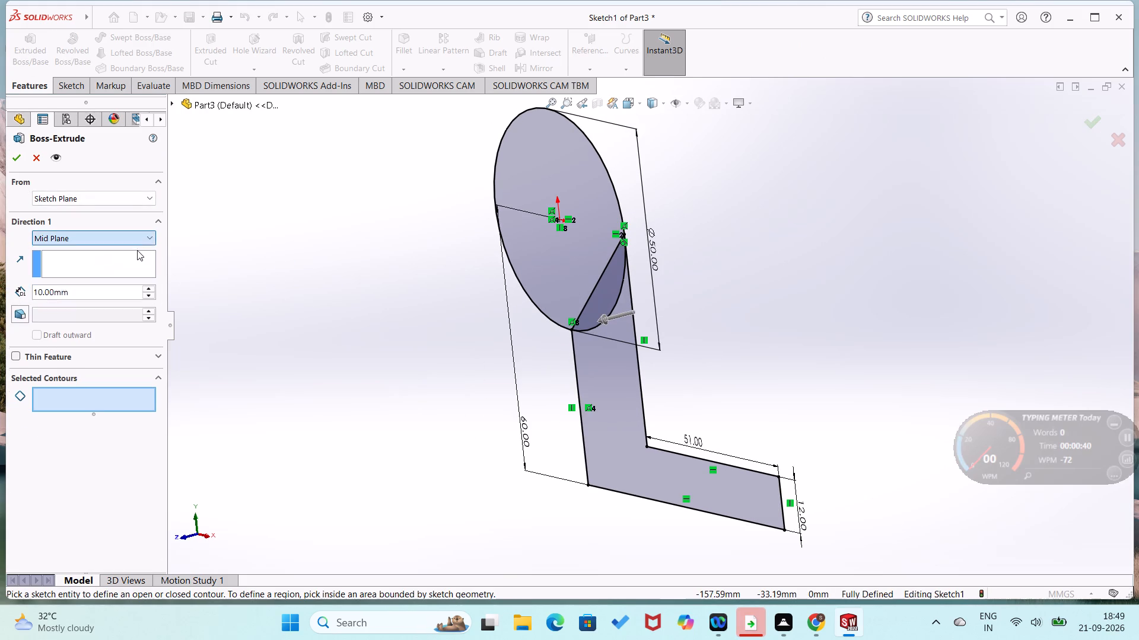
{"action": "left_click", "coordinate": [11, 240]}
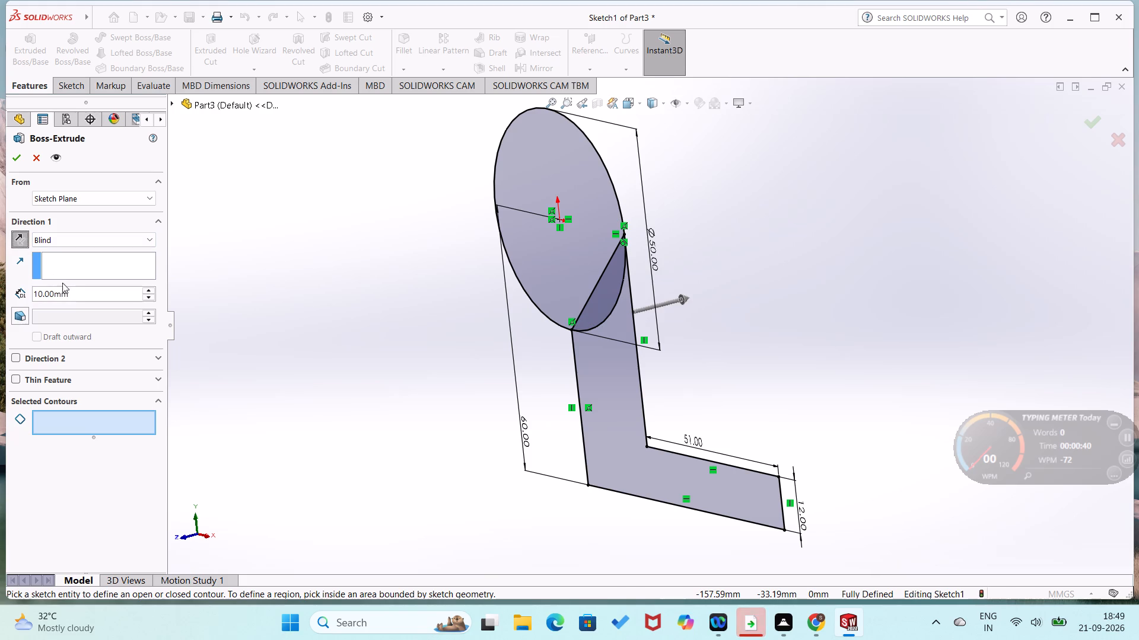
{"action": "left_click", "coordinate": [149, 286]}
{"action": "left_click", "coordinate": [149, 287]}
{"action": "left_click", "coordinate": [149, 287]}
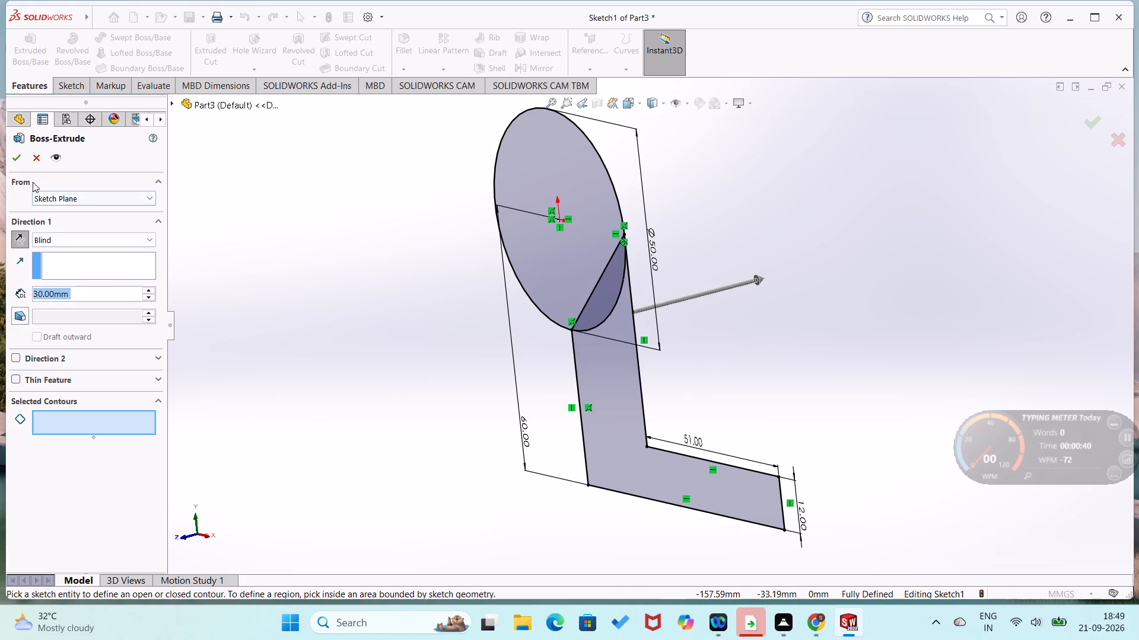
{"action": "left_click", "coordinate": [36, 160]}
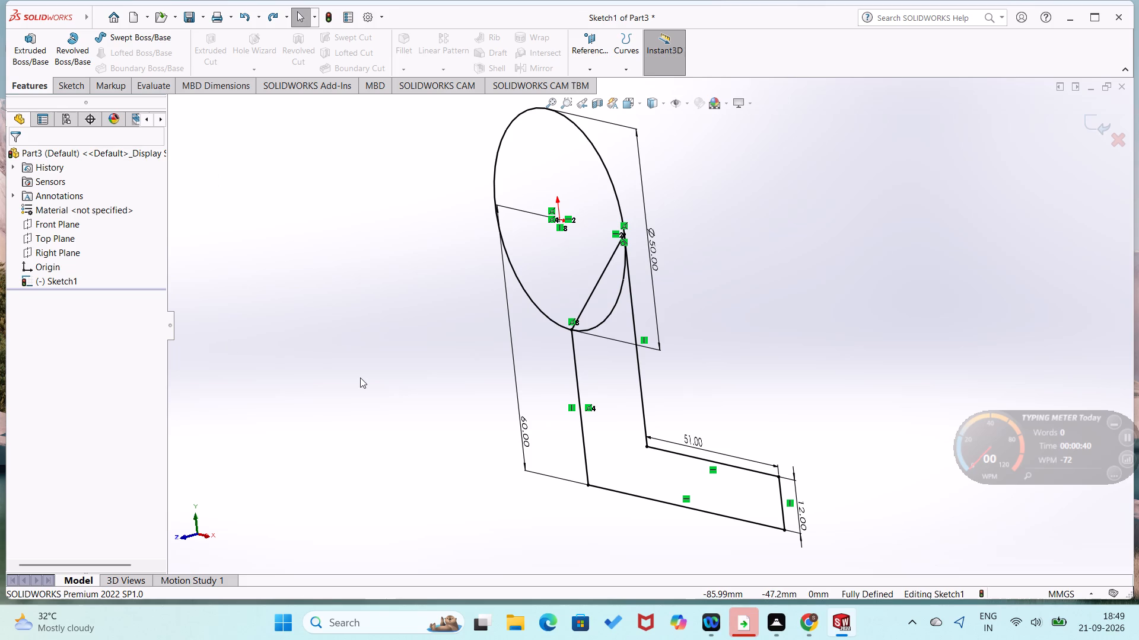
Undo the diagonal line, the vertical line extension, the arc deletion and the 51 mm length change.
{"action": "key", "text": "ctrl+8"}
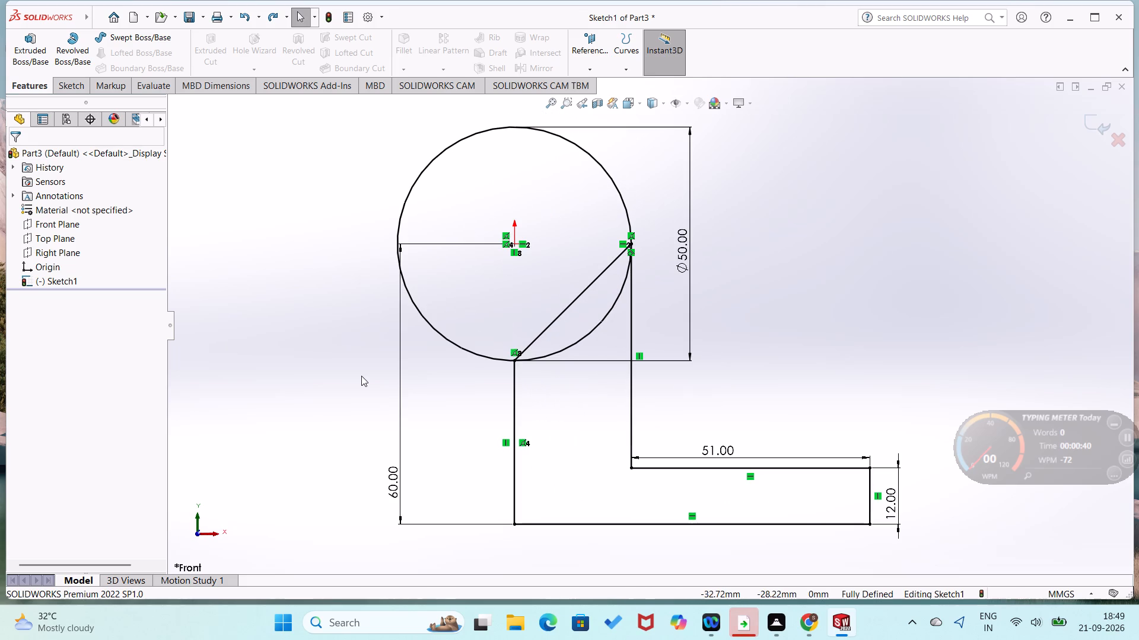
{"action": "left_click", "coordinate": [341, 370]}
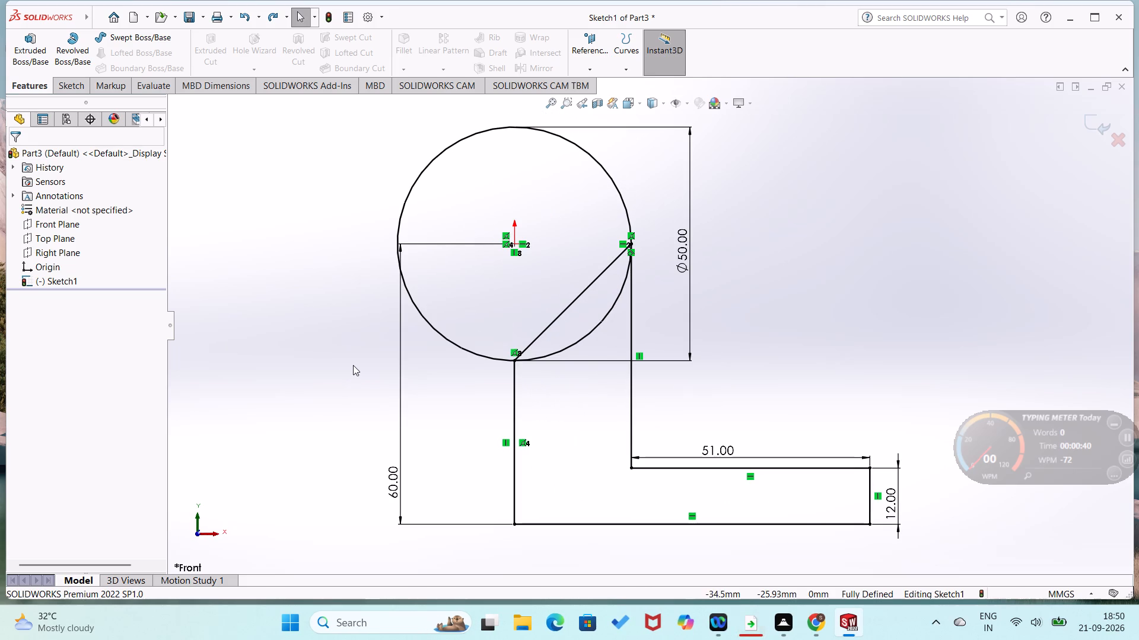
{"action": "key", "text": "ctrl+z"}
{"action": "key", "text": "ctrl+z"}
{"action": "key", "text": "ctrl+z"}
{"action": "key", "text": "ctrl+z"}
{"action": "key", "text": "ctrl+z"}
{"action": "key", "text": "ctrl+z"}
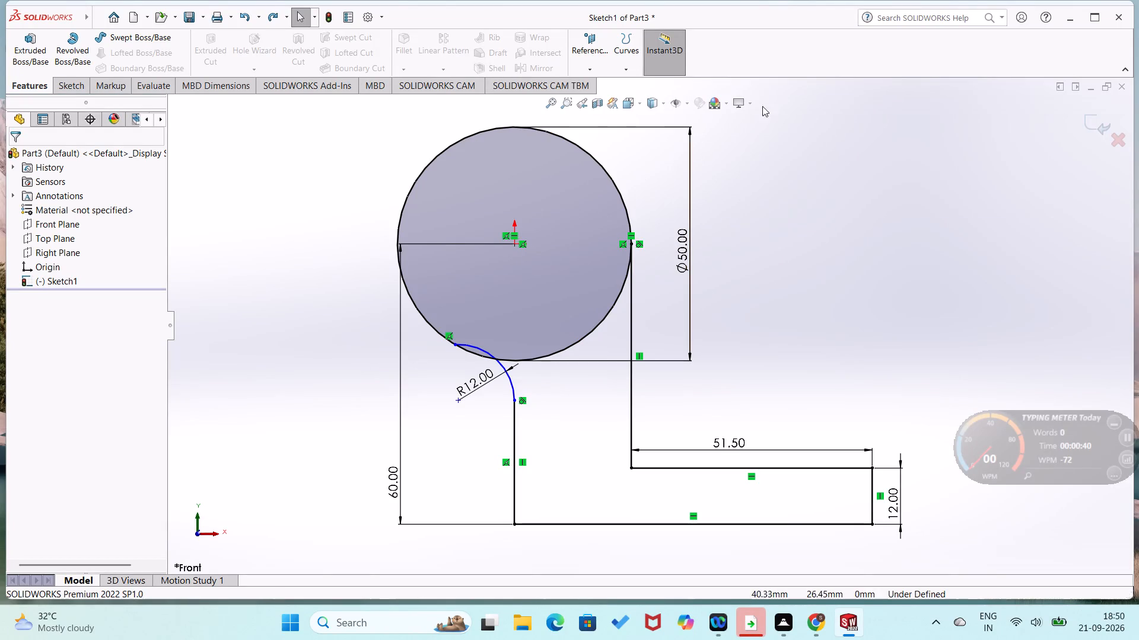
Close the part with the circle and support sketch without saving it.
{"action": "left_click", "coordinate": [1126, 85]}
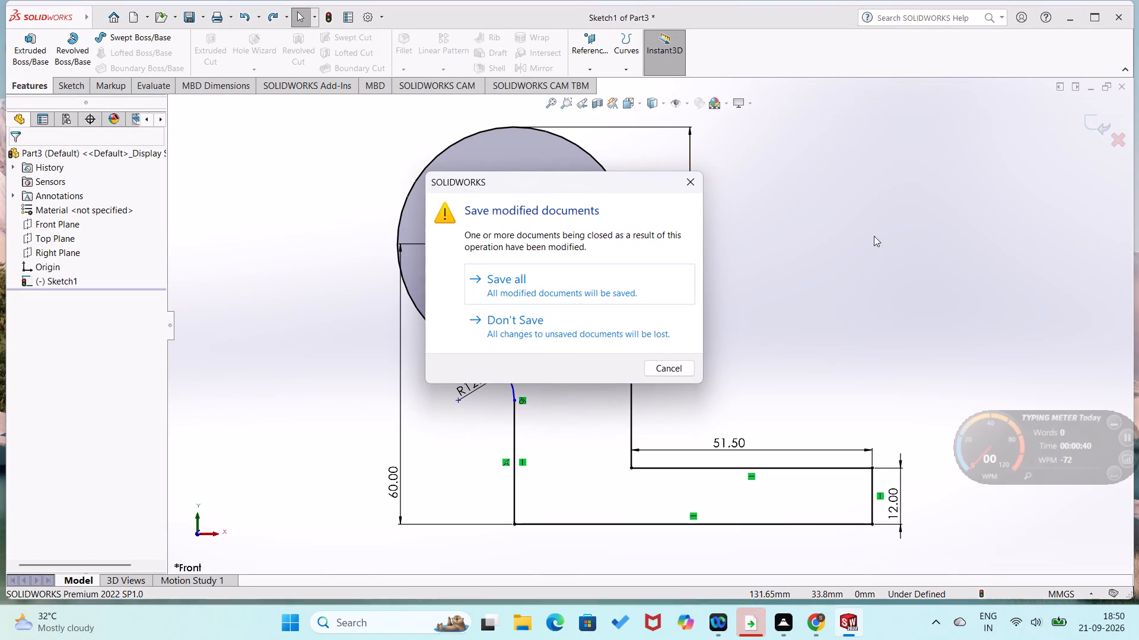
{"action": "left_click", "coordinate": [653, 344]}
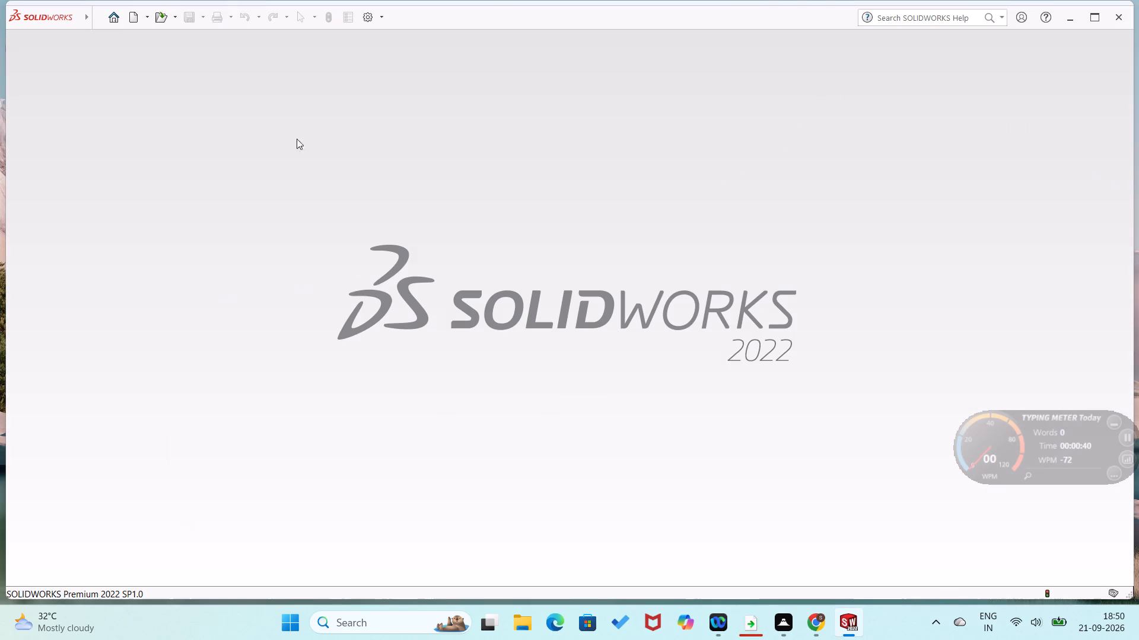
Create a new part document.
{"action": "left_click", "coordinate": [113, 14]}
{"action": "left_click", "coordinate": [334, 183]}
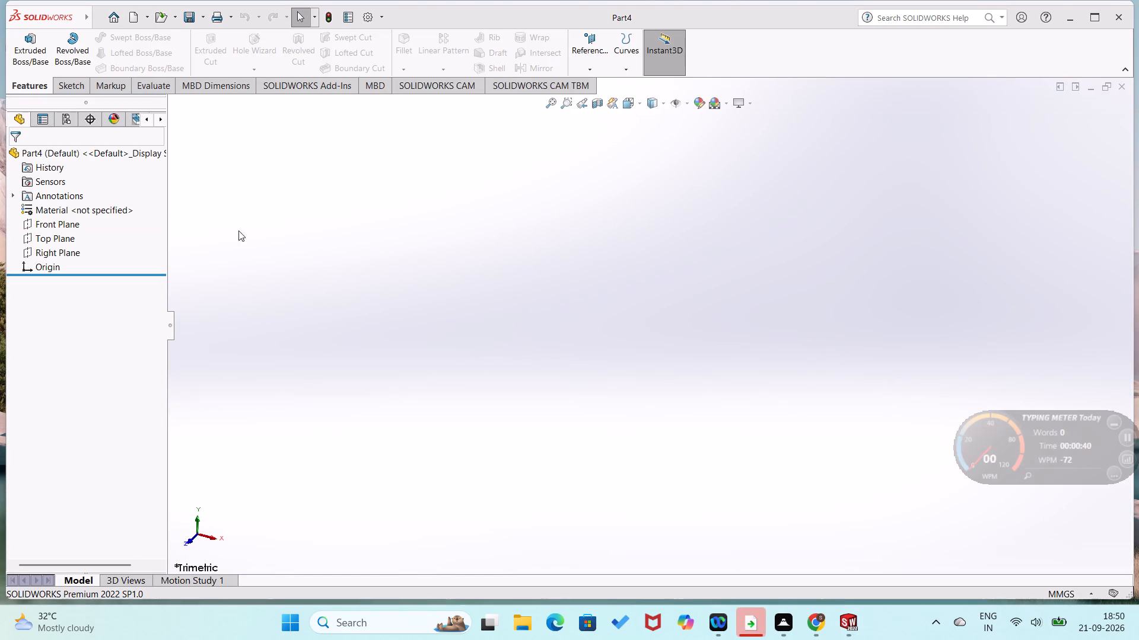
On the Front Plane, sketch a closed rectangle from four lines starting at the origin, about 18.7 mm wide and 64 mm high.
{"action": "left_click", "coordinate": [55, 229]}
{"action": "left_click", "coordinate": [67, 209]}
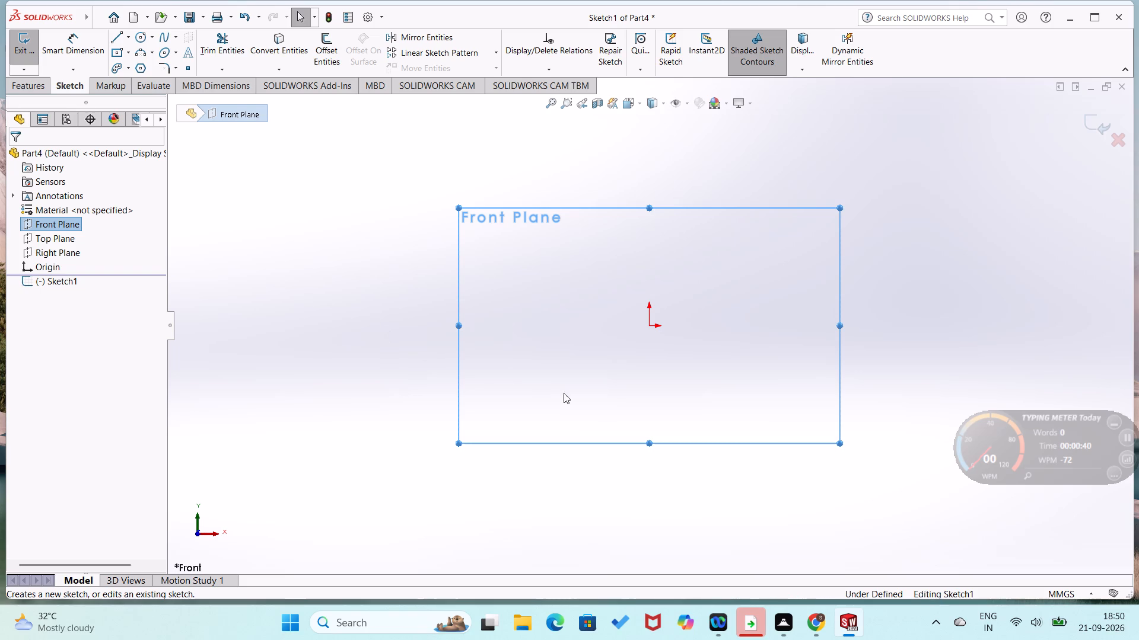
{"action": "right_click_drag", "start_coordinate": [595, 403], "coordinate": [502, 425]}
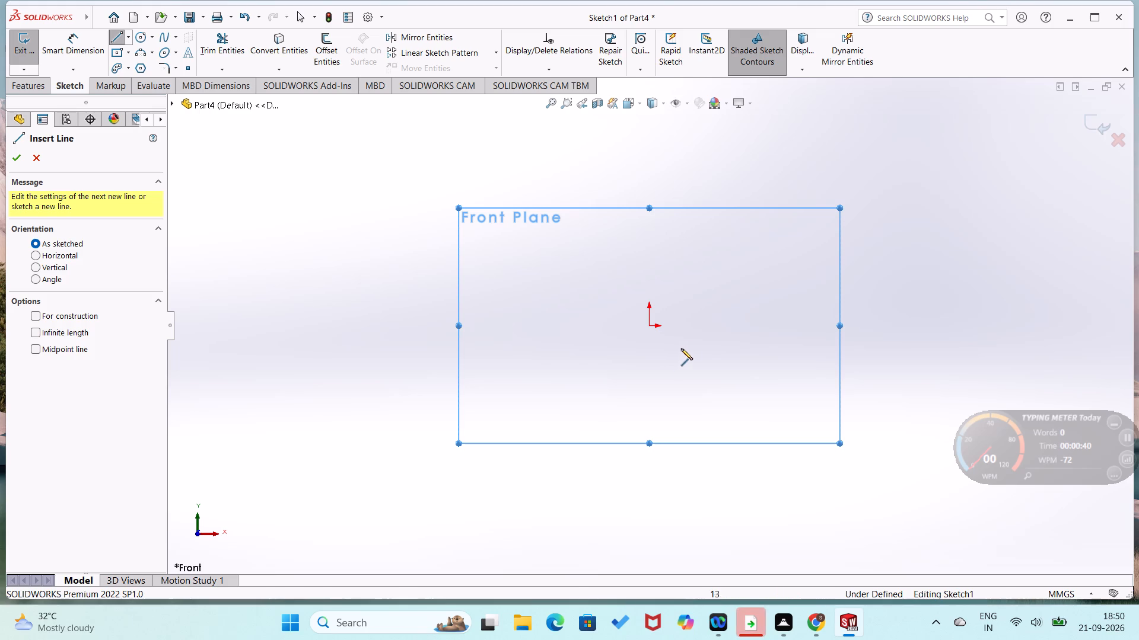
{"action": "left_click_drag", "start_coordinate": [651, 325], "coordinate": [661, 325]}
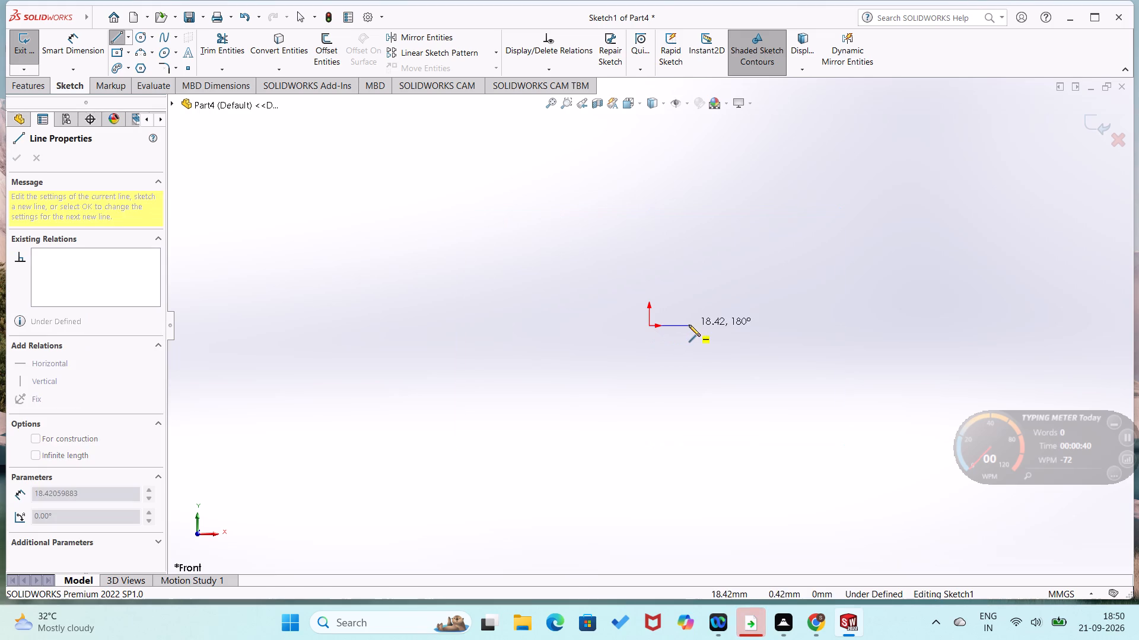
{"action": "left_click", "coordinate": [689, 324]}
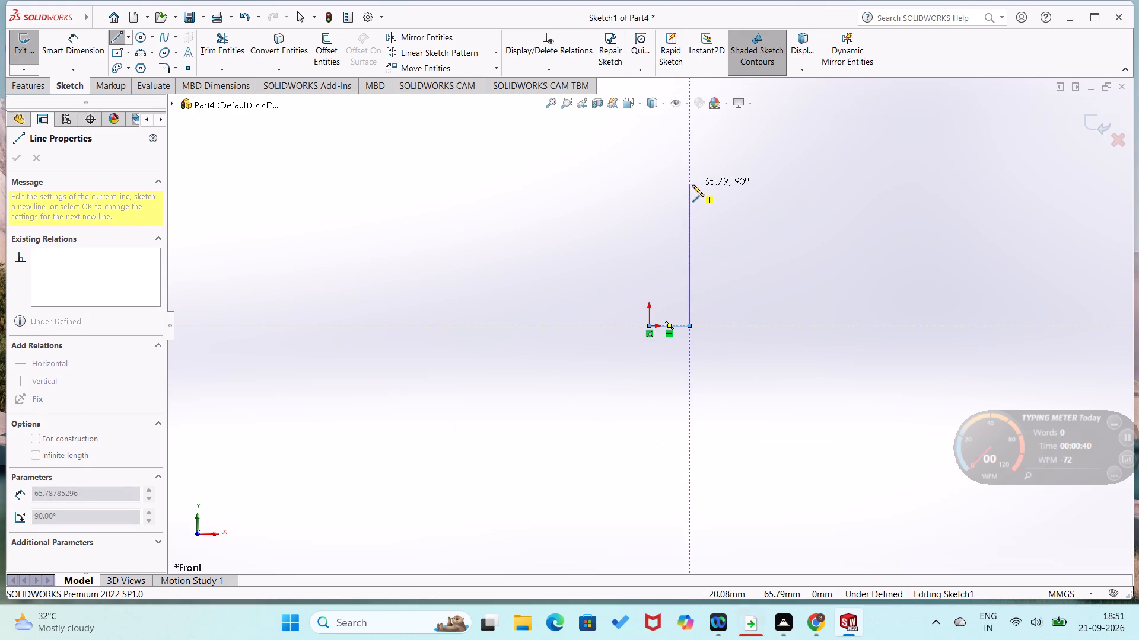
{"action": "left_click", "coordinate": [691, 184]}
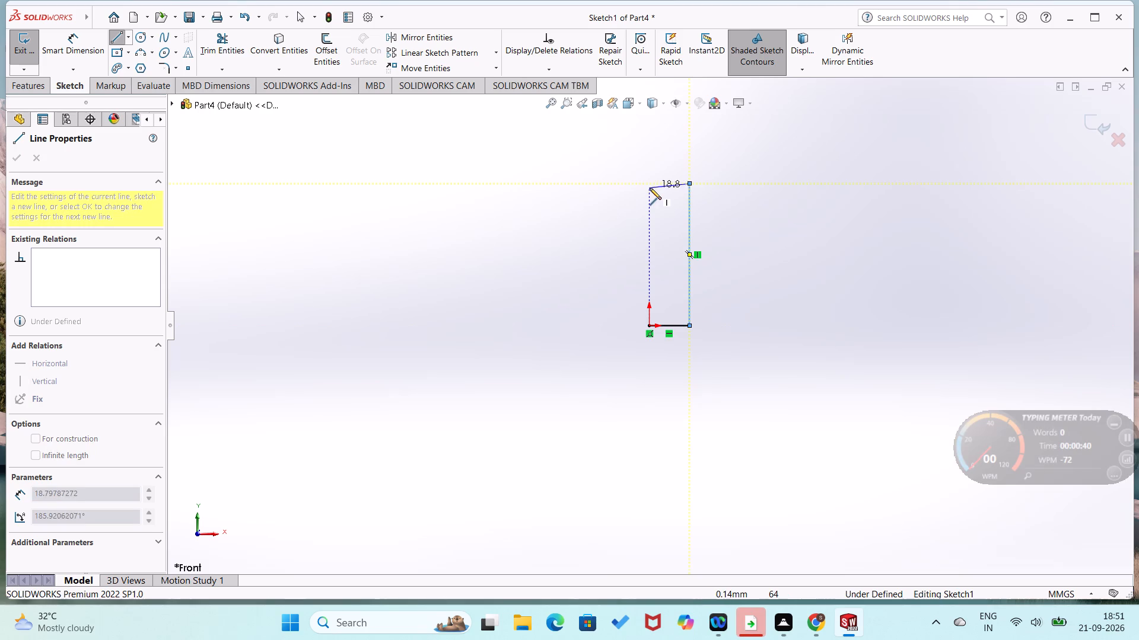
{"action": "left_click", "coordinate": [648, 186]}
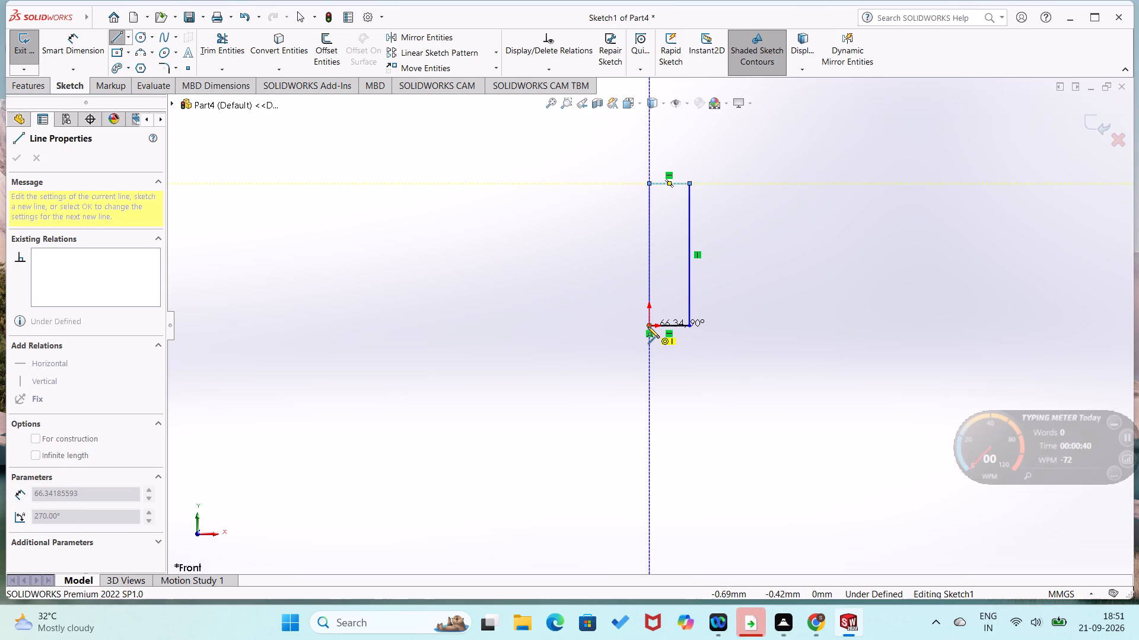
{"action": "left_click", "coordinate": [648, 327]}
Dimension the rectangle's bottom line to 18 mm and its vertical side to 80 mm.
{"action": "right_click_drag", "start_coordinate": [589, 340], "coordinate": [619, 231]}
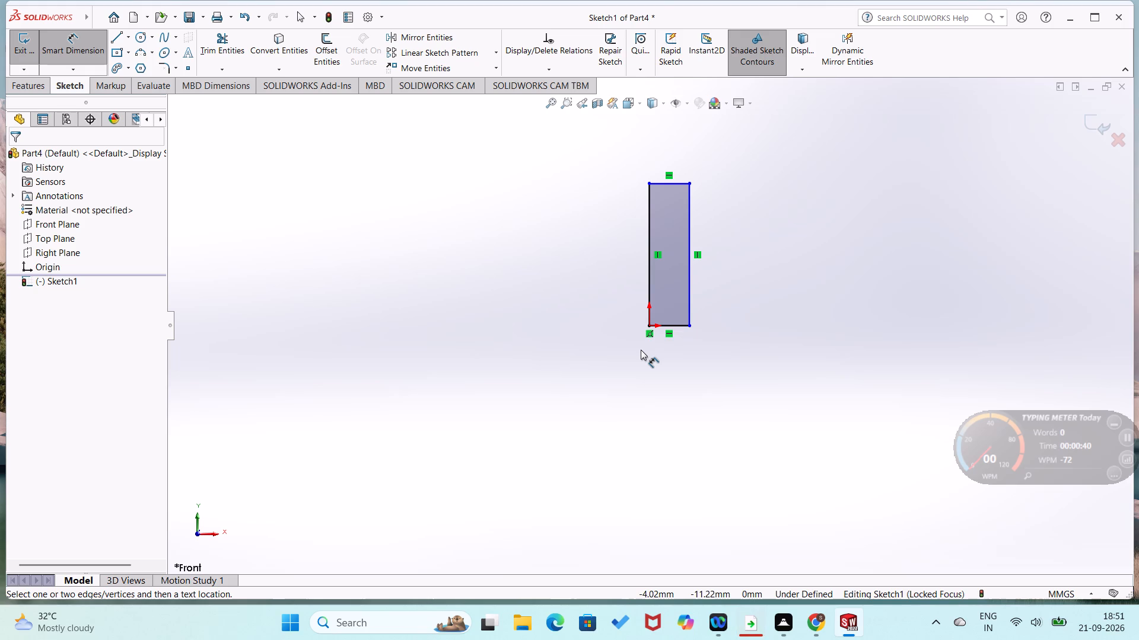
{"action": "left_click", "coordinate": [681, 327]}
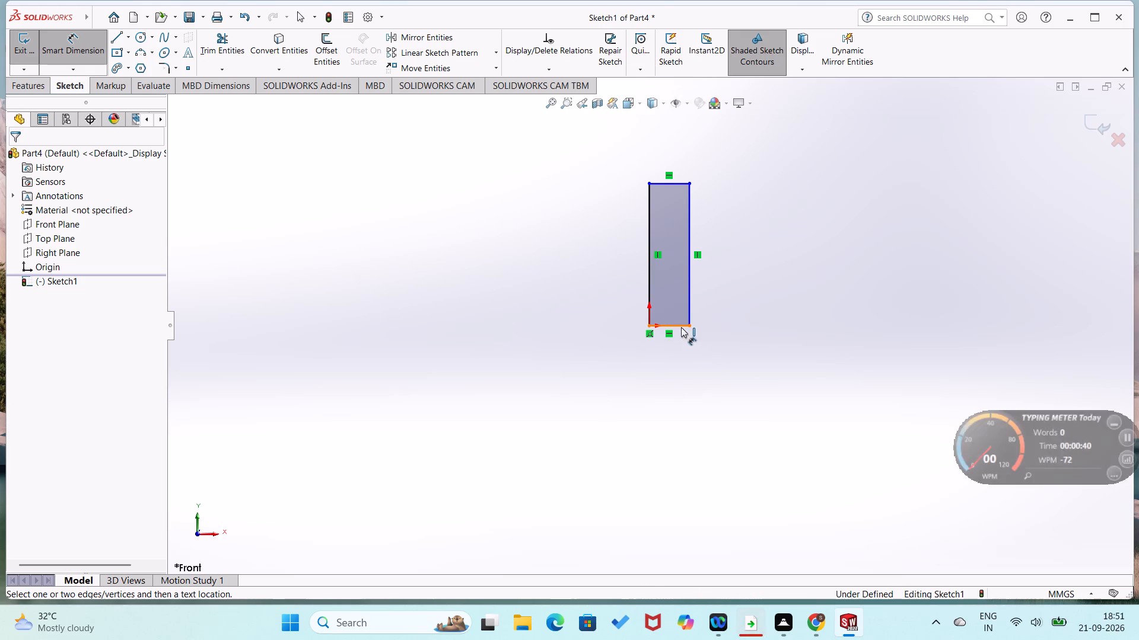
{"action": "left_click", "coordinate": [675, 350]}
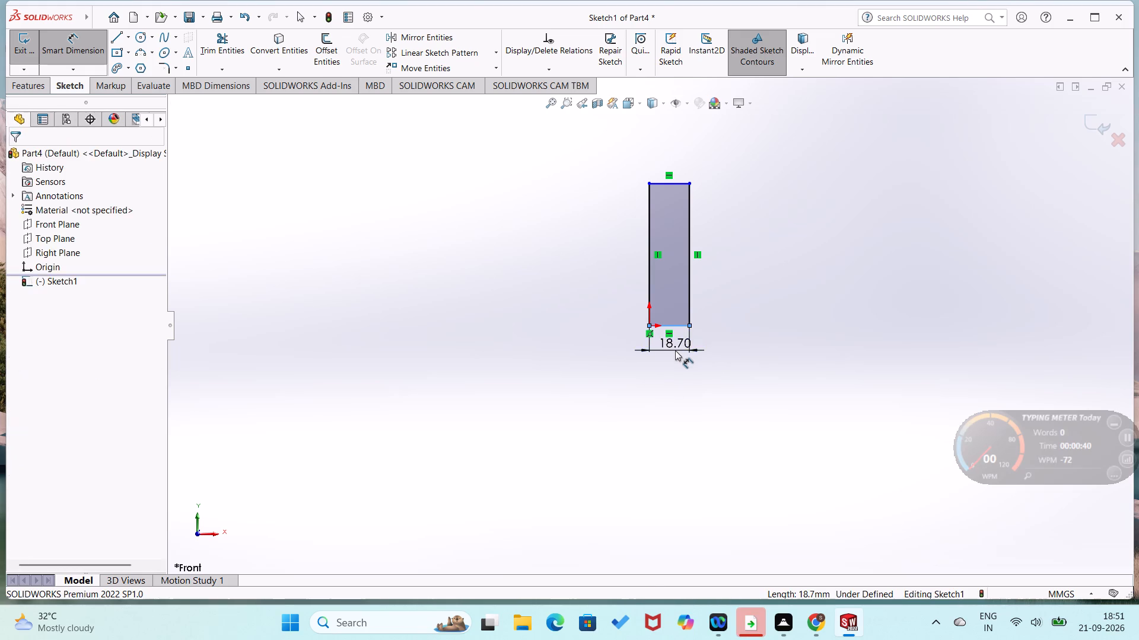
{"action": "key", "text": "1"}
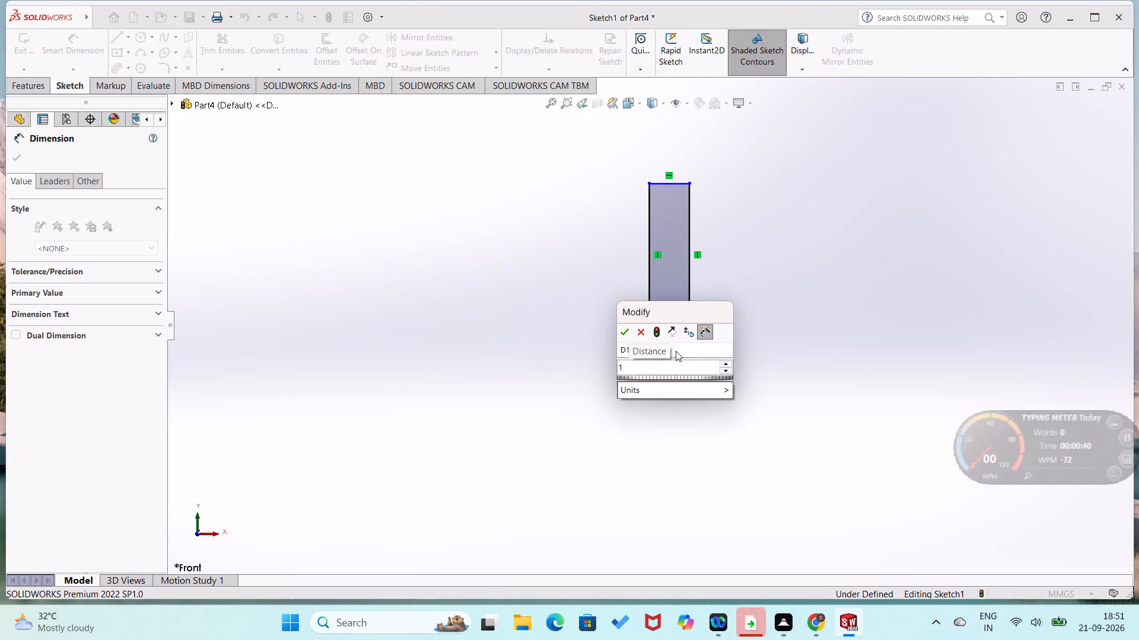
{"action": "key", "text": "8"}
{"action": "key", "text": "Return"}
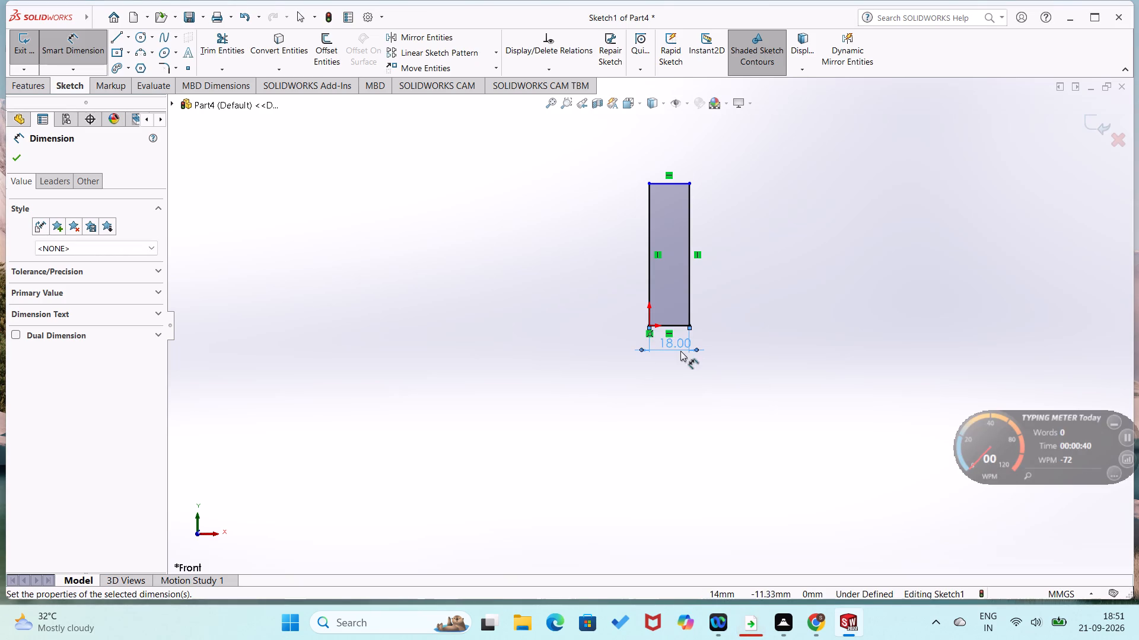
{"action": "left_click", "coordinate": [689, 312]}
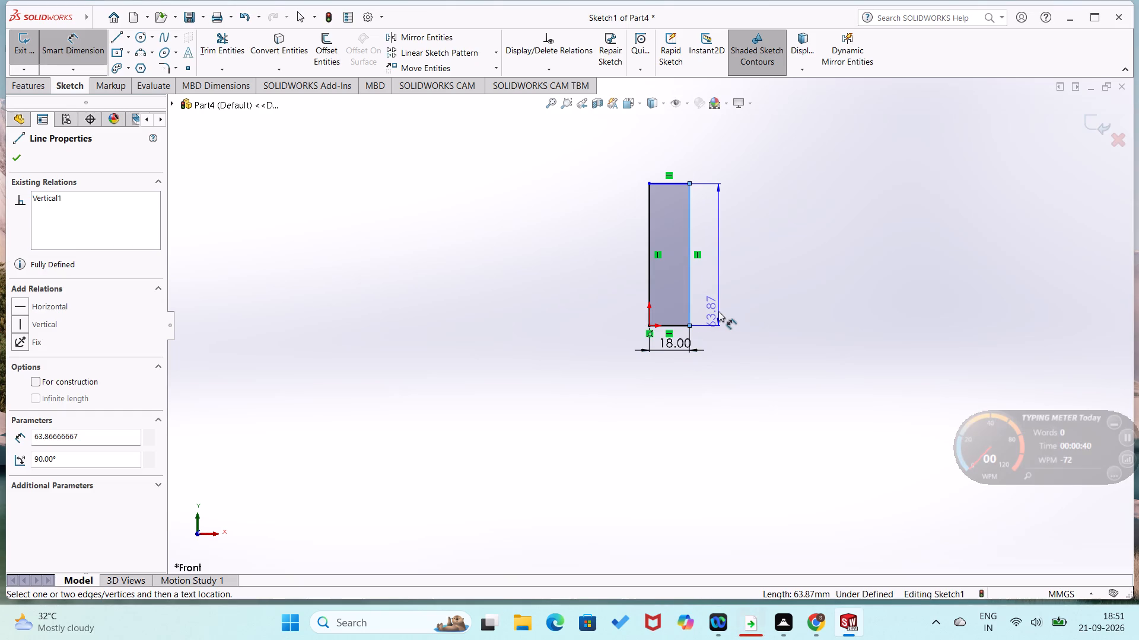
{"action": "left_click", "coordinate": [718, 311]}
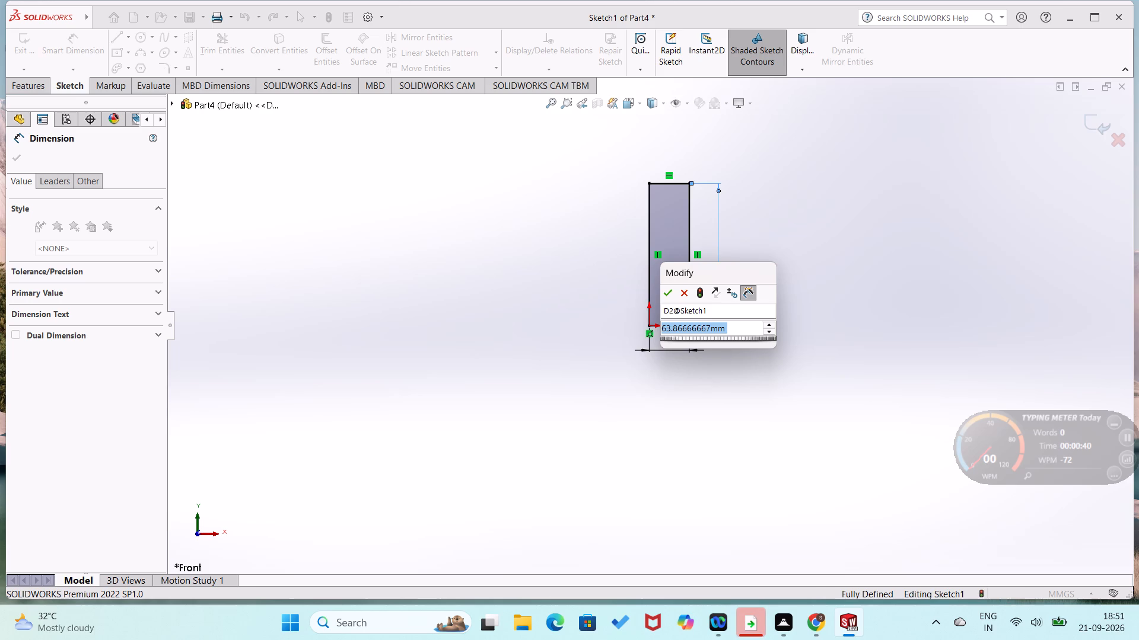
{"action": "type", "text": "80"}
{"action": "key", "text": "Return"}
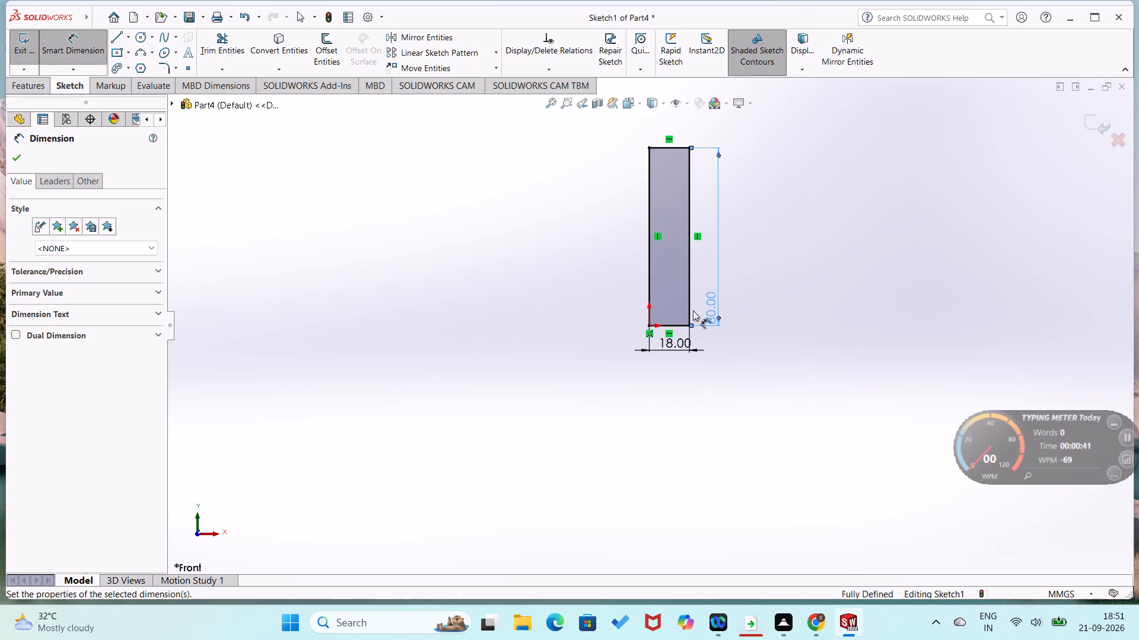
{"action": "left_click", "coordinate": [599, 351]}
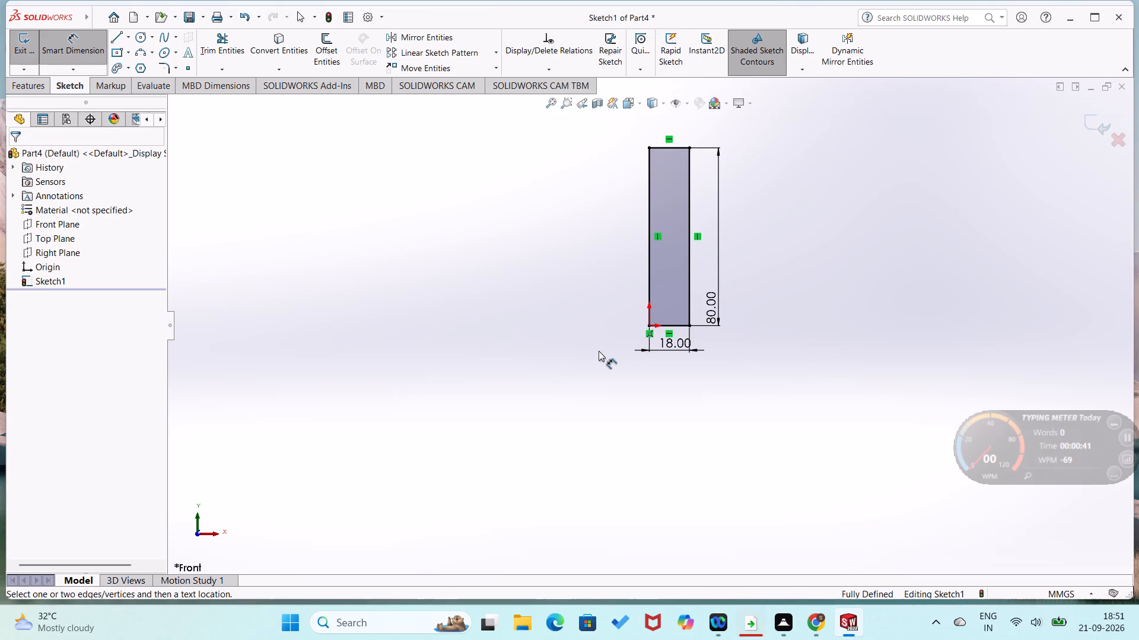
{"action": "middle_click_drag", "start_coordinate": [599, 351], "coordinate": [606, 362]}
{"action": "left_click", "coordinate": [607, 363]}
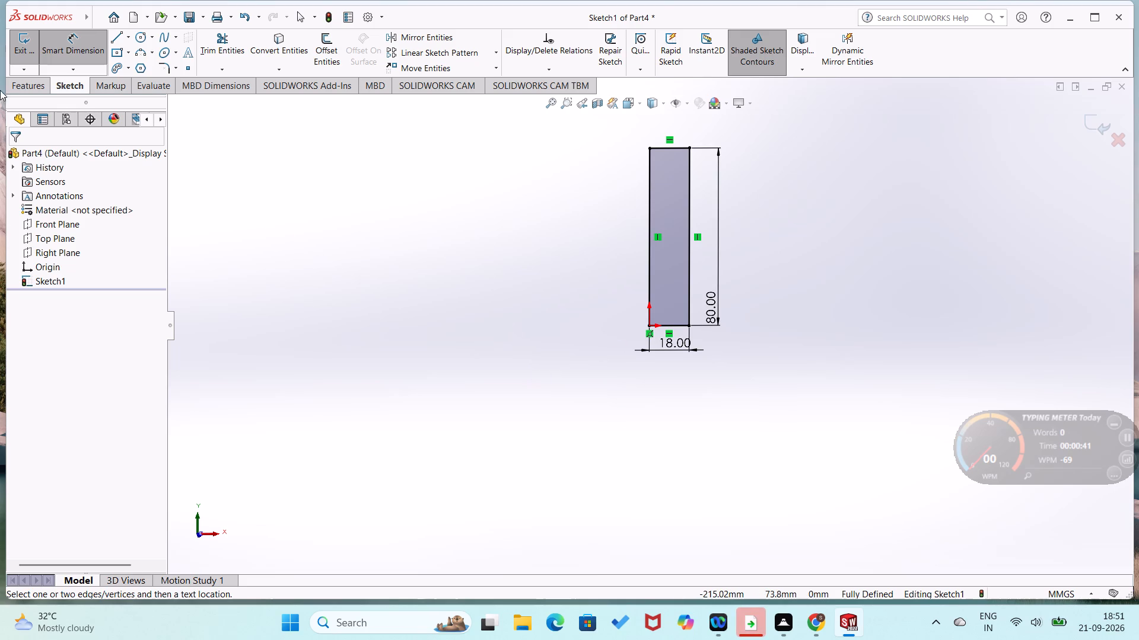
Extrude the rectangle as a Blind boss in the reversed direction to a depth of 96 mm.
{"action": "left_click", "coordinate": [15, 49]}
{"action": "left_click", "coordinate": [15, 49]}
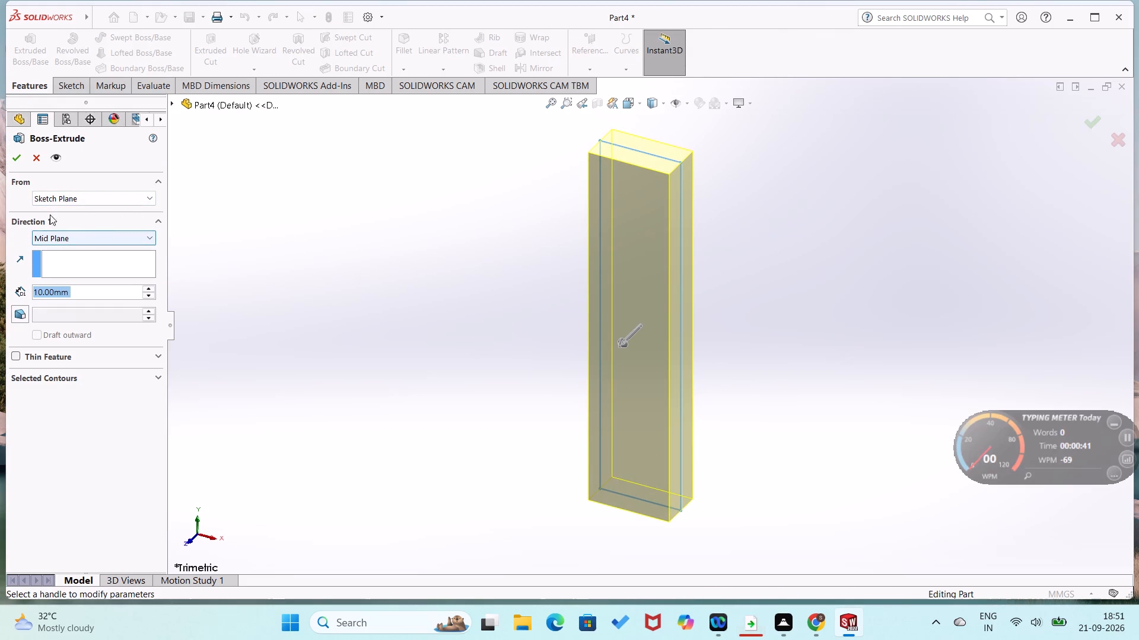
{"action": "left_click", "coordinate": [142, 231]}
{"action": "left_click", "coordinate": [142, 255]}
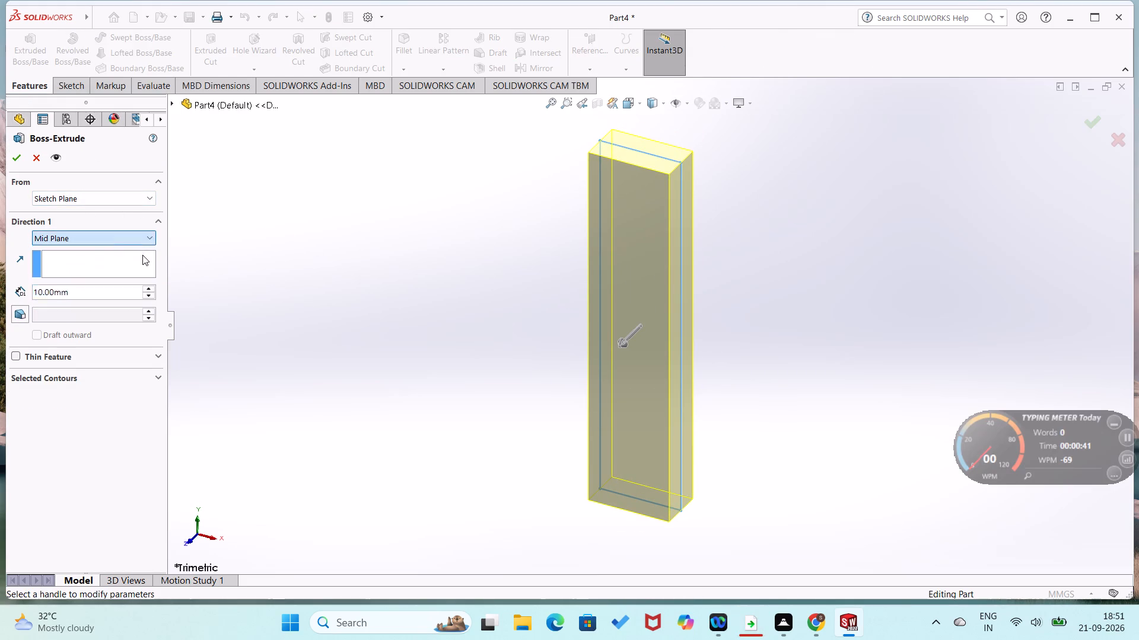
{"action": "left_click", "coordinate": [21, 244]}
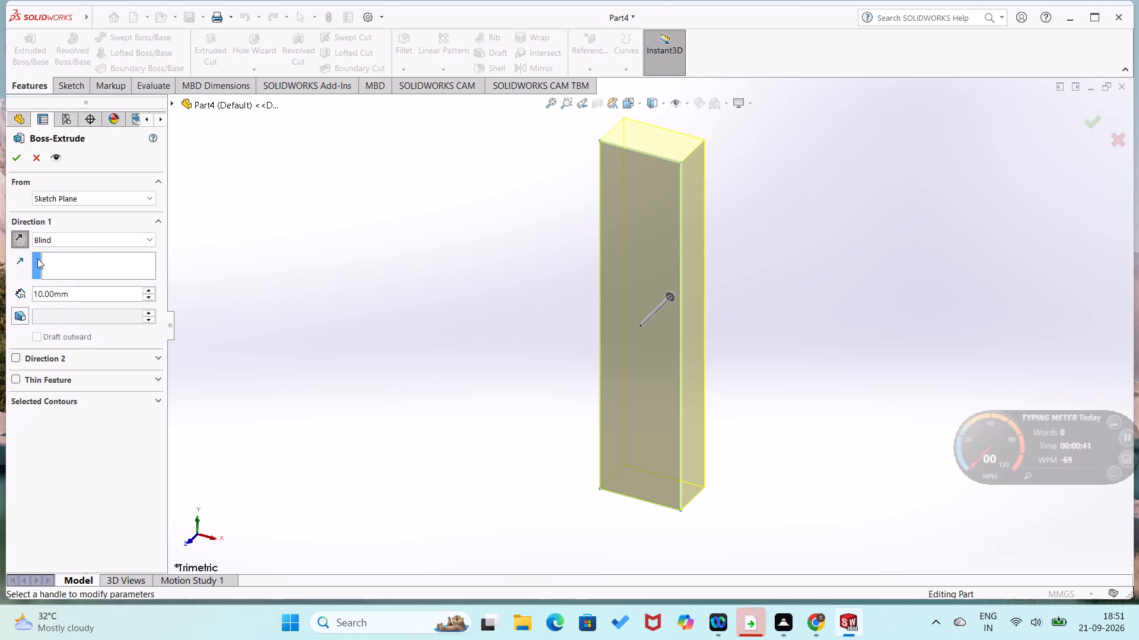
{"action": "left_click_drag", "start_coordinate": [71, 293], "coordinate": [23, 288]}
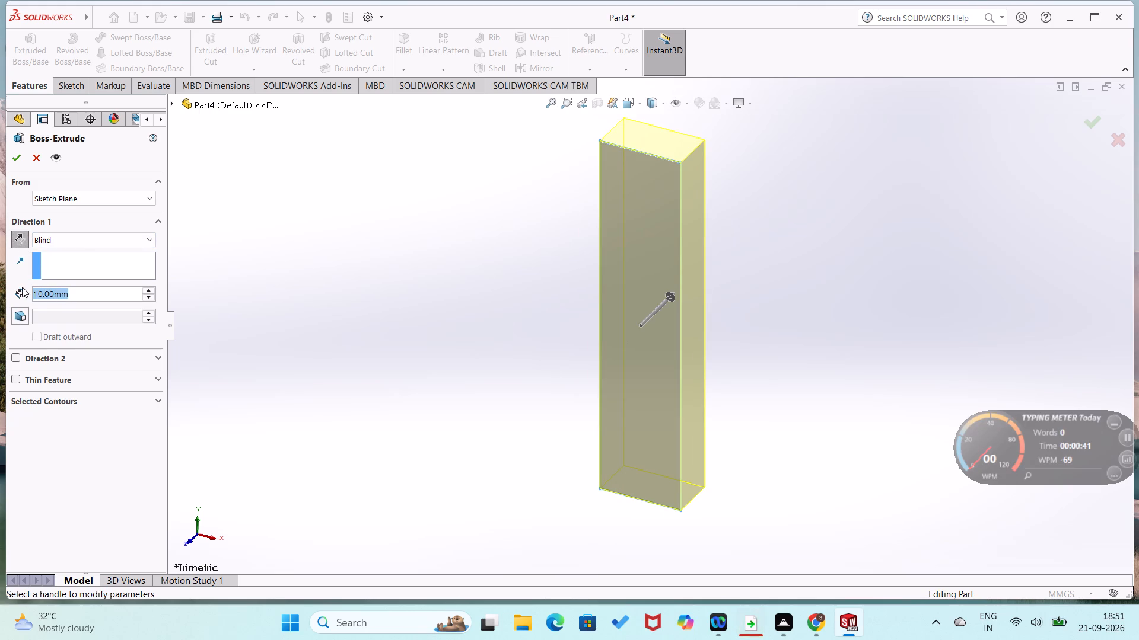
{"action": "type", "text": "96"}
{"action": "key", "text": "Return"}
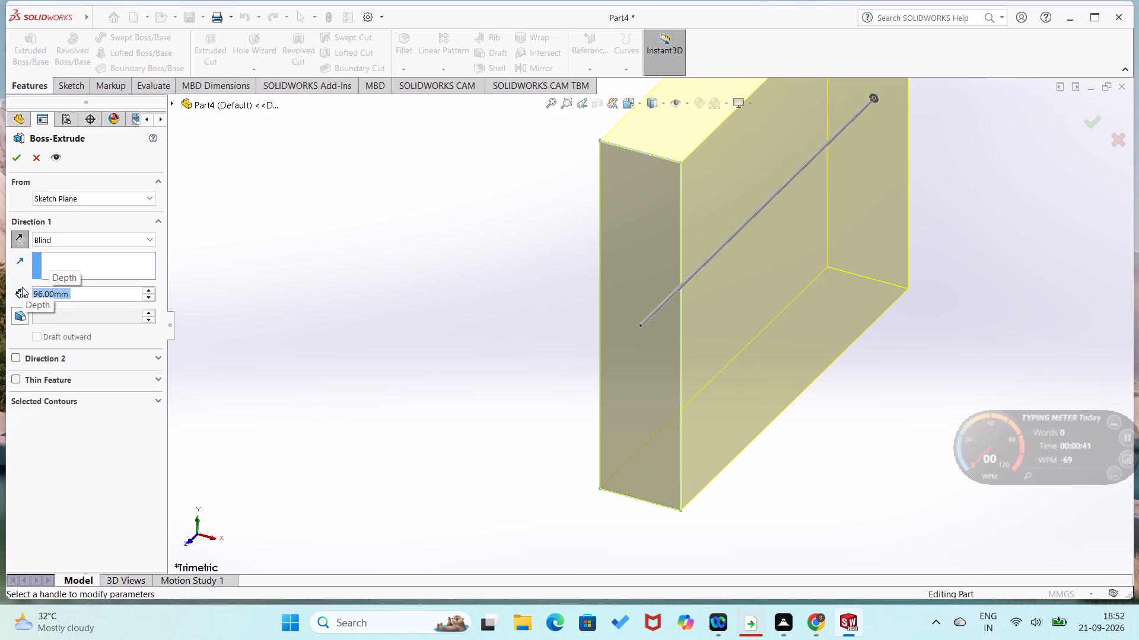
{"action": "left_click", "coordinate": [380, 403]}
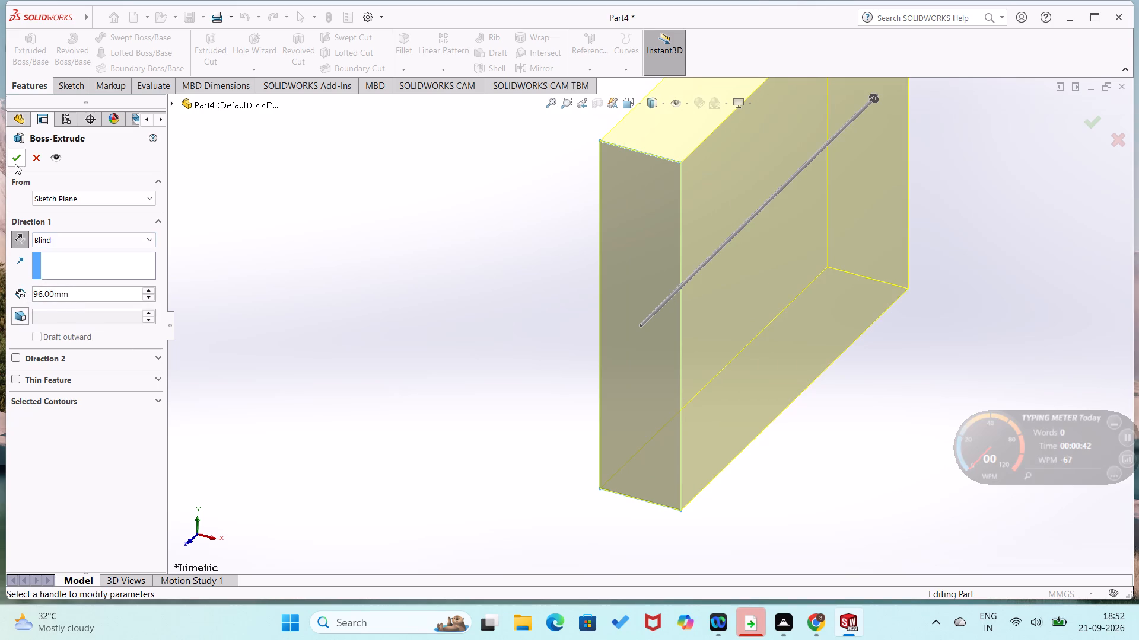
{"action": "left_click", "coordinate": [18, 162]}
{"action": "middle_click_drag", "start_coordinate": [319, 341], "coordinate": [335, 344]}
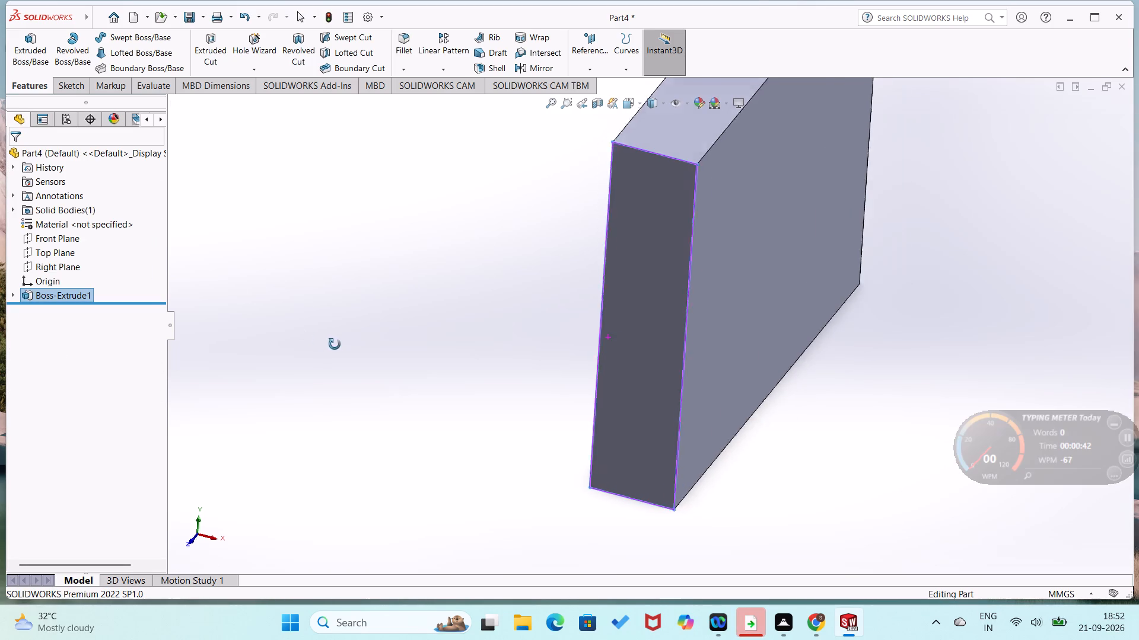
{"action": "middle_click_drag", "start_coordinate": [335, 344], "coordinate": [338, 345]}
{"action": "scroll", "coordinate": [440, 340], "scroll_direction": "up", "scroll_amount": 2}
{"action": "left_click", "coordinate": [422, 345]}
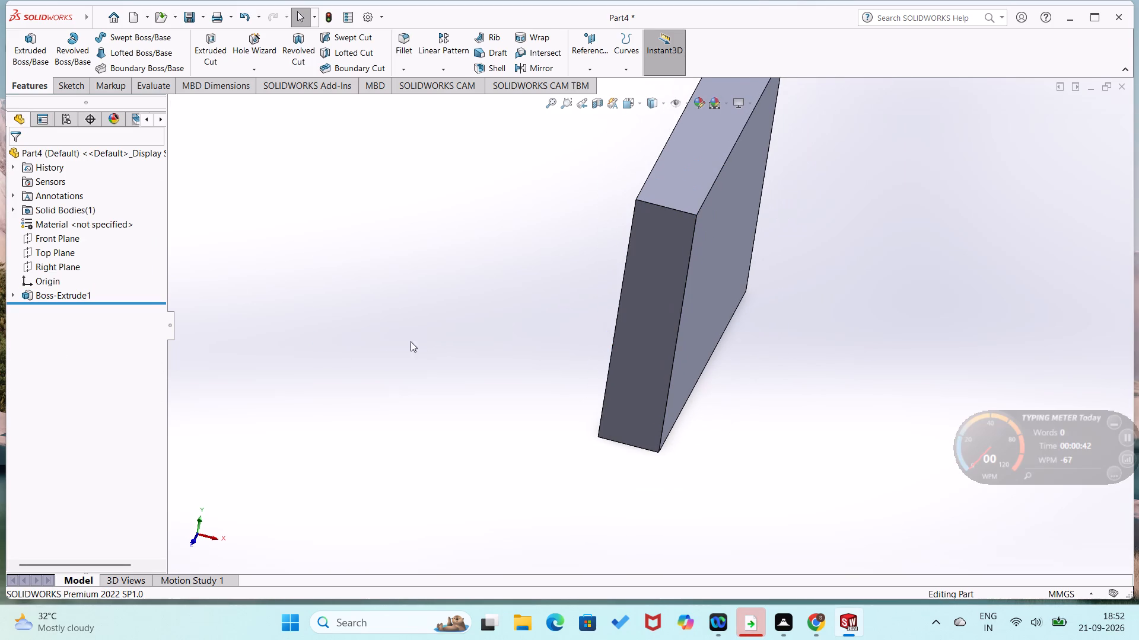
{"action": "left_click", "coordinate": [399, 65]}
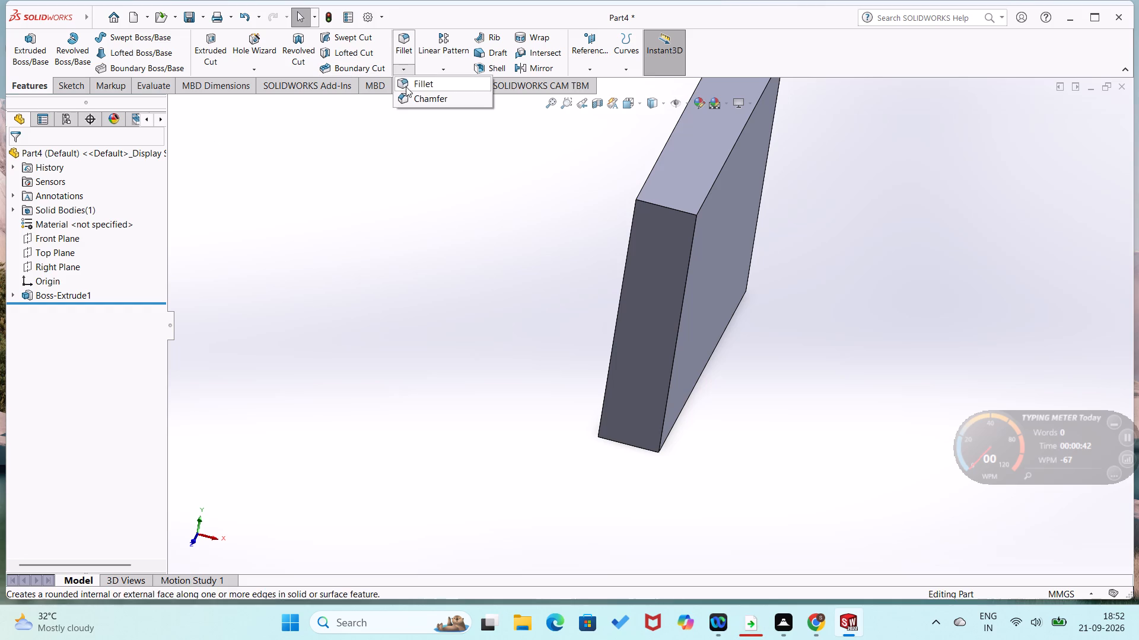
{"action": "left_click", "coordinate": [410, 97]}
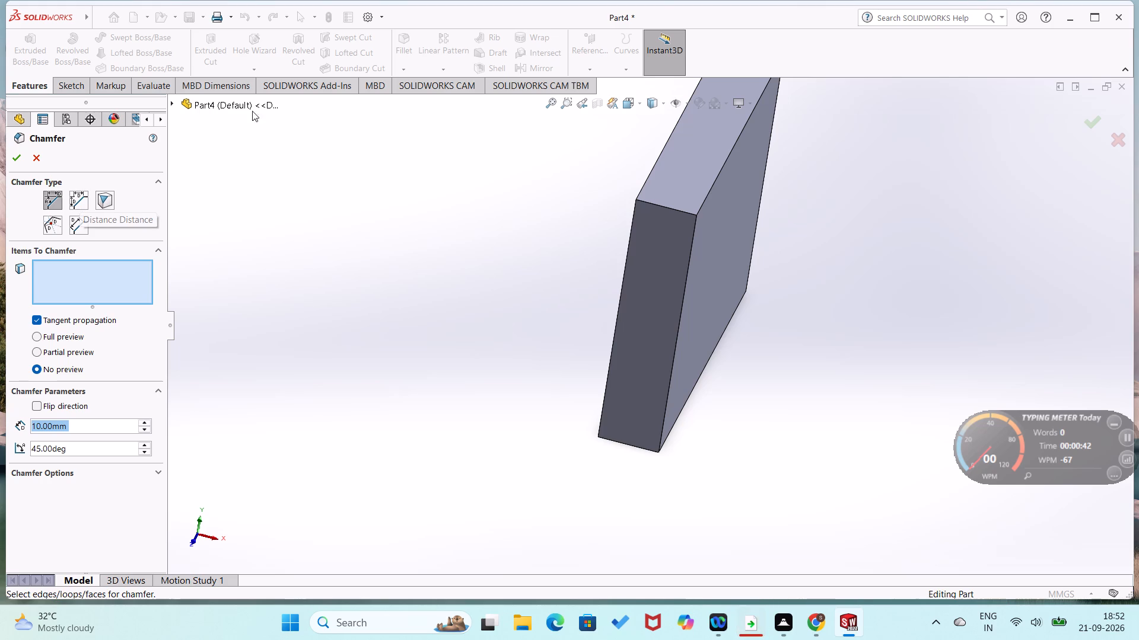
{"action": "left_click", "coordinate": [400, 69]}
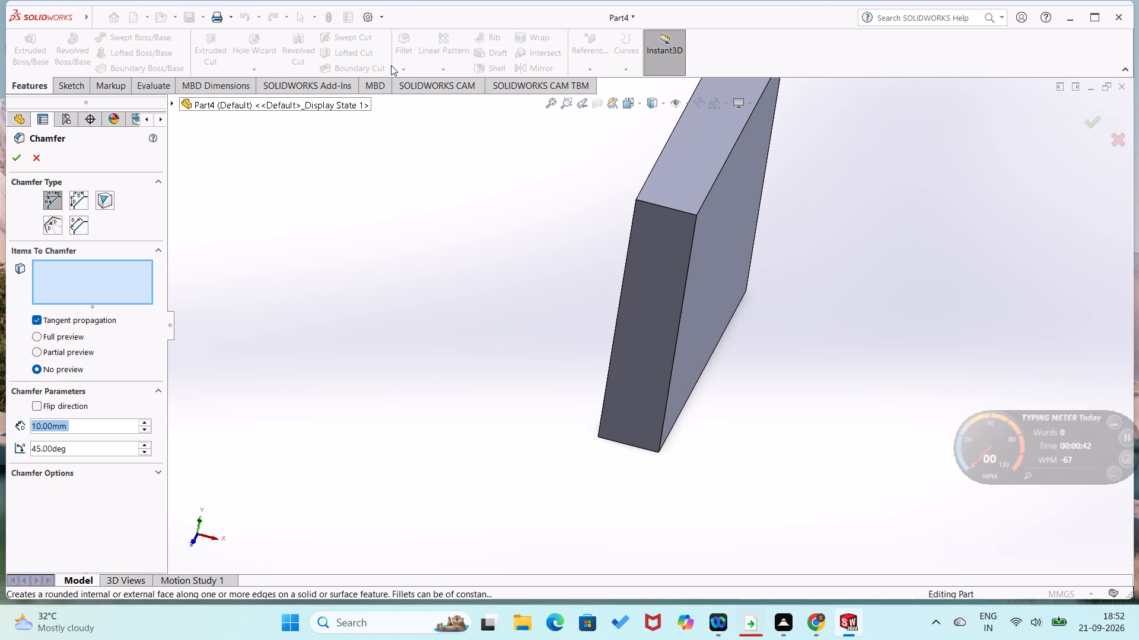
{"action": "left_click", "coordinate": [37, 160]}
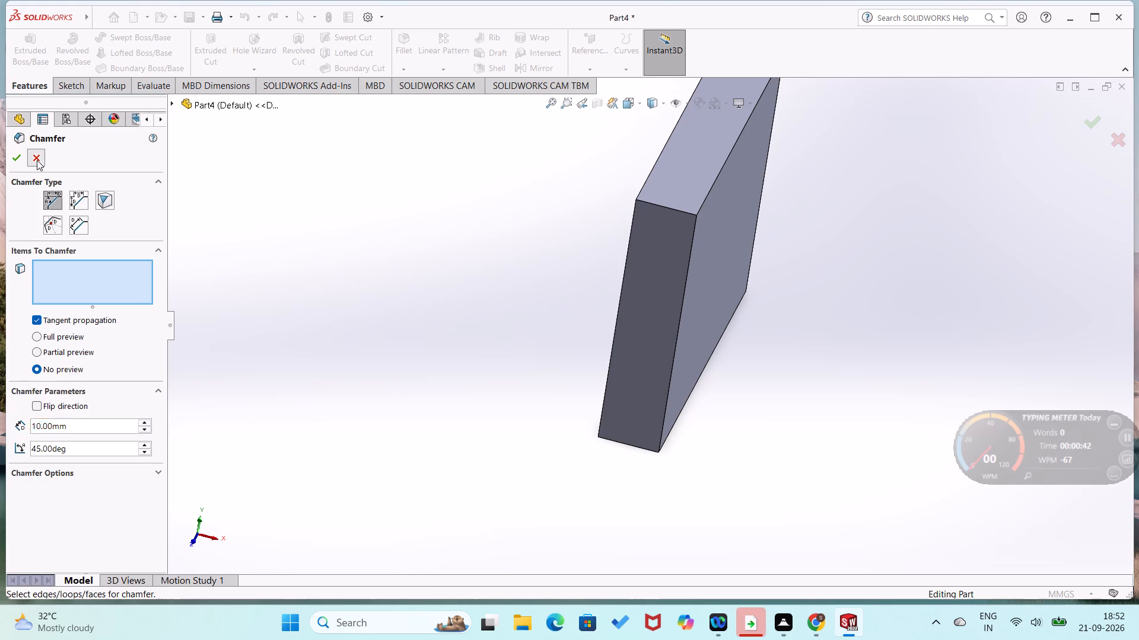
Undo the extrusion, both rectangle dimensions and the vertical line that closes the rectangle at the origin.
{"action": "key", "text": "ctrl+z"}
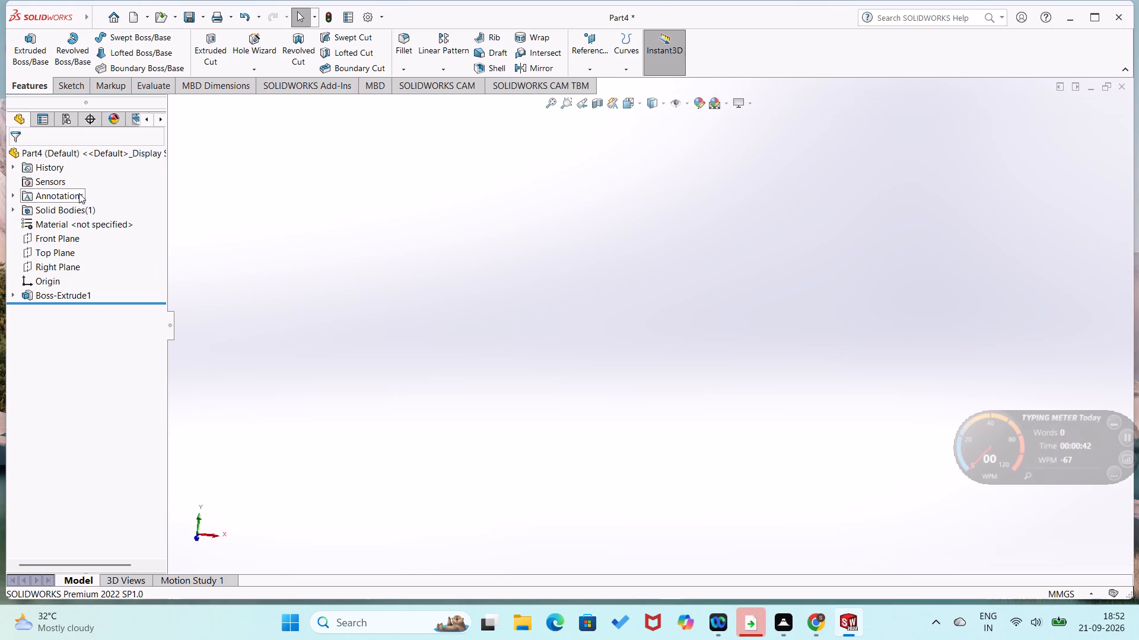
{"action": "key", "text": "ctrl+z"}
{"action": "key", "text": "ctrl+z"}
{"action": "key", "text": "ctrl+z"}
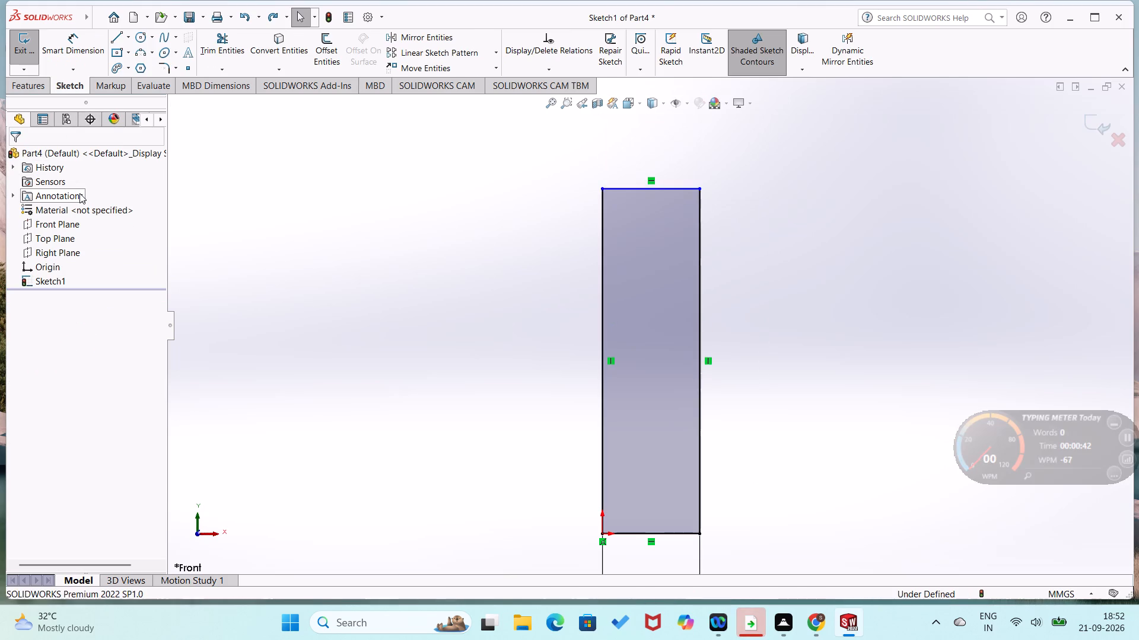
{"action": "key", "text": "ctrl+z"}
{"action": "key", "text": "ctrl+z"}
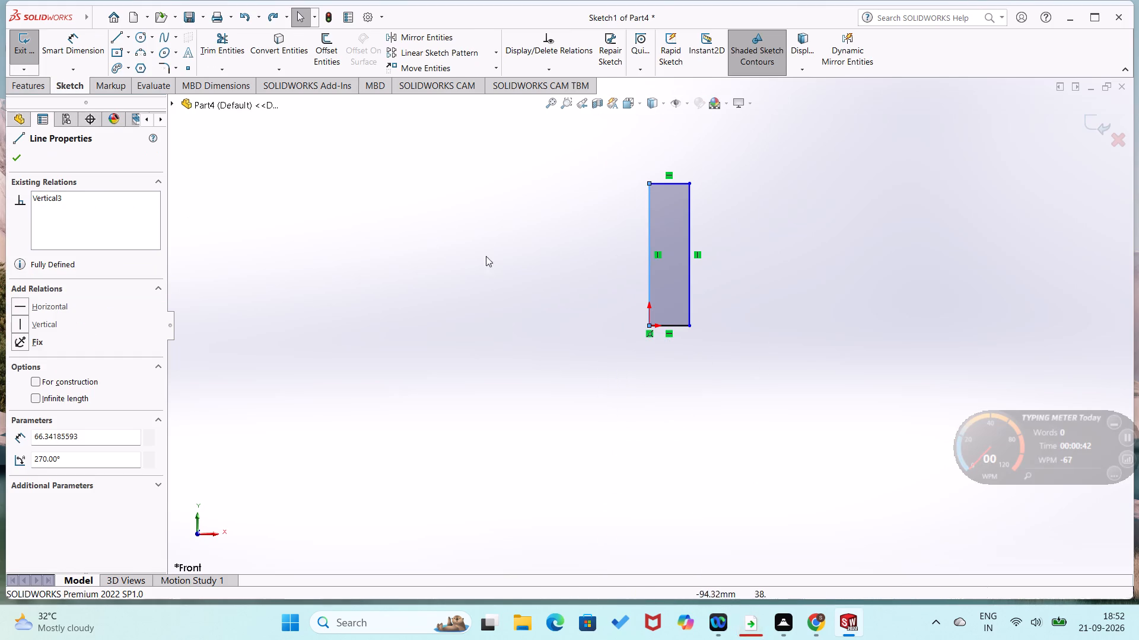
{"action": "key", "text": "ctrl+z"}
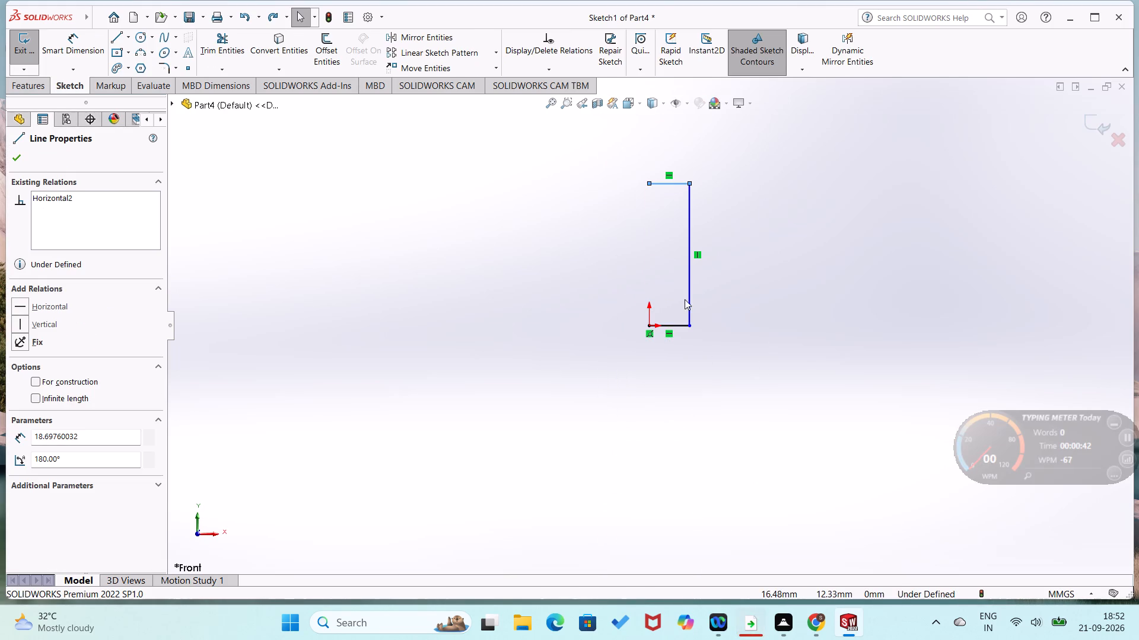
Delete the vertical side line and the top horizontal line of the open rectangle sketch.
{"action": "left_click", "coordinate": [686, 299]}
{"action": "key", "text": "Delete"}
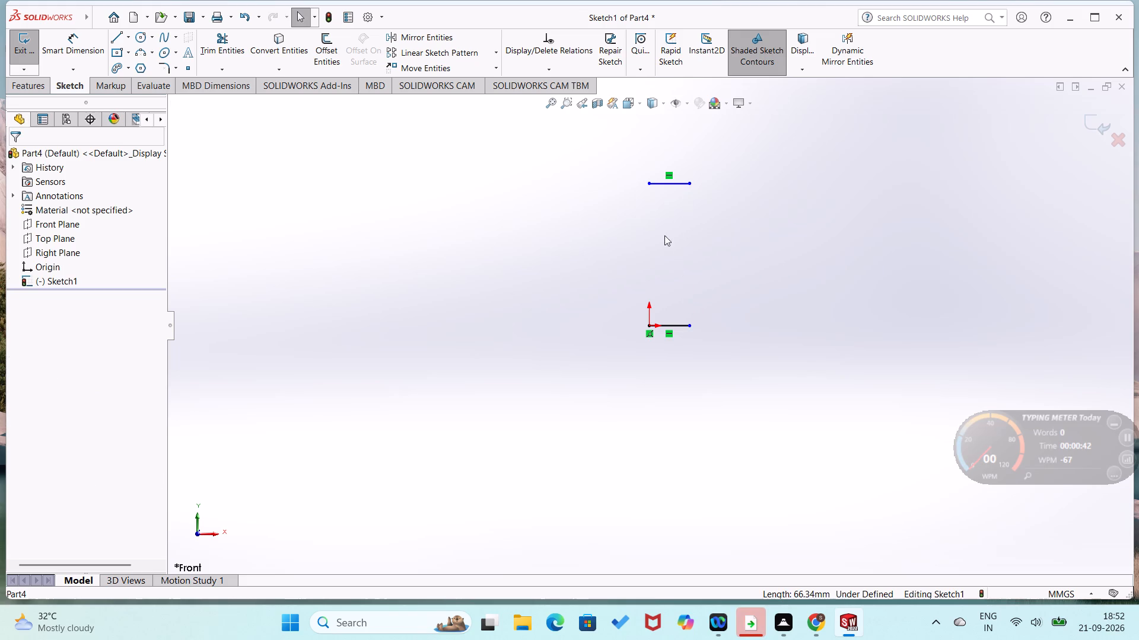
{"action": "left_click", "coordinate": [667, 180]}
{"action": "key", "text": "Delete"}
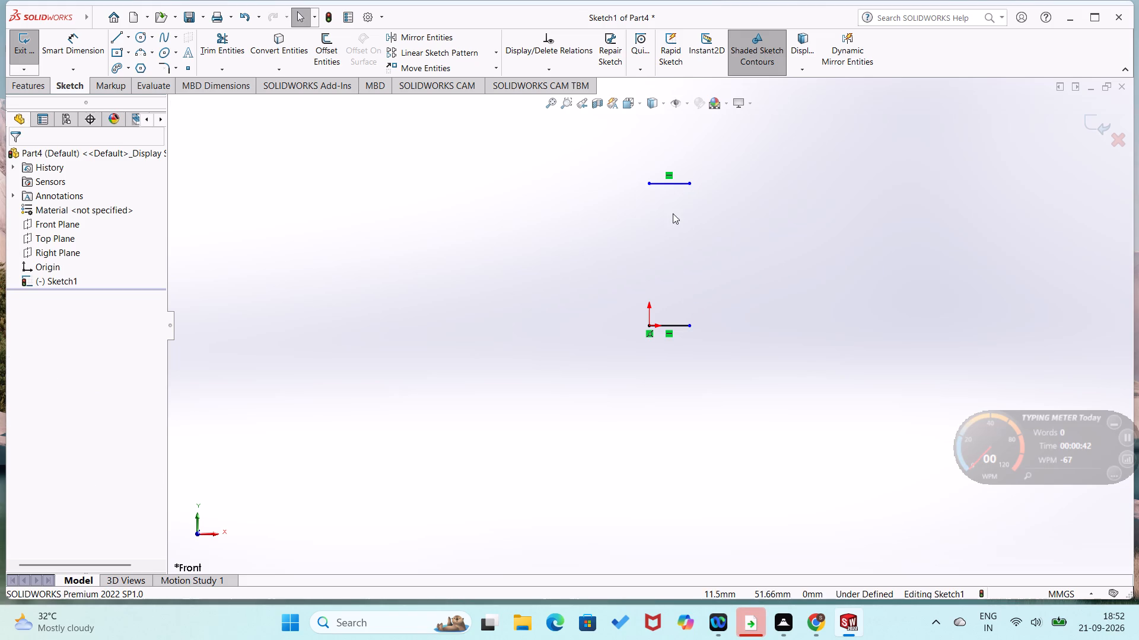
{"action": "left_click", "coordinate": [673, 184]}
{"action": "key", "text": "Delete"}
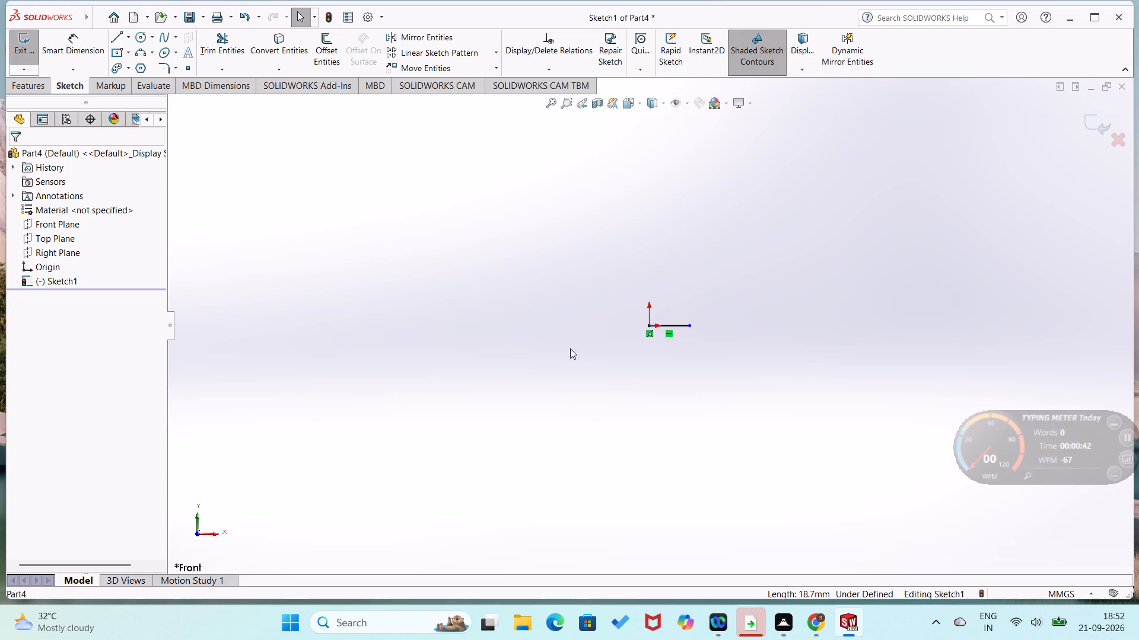
Undo the line deletions and the drawing of the rectangle's remaining lines until the Front Plane sketch is empty.
{"action": "key", "text": "ctrl+z"}
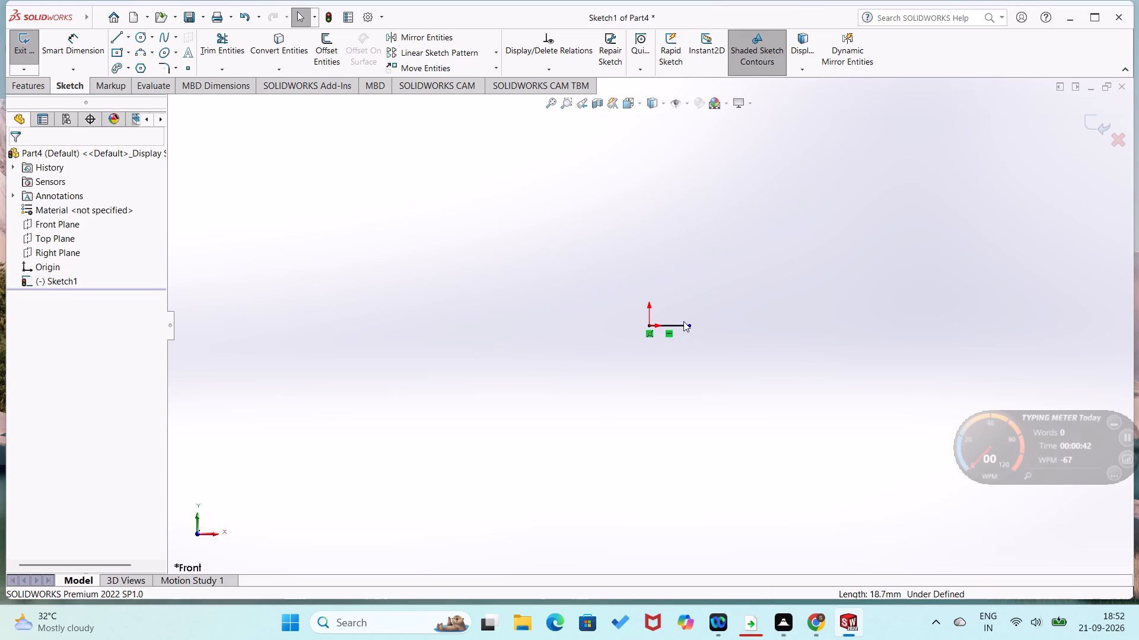
{"action": "key", "text": "ctrl+z"}
{"action": "key", "text": "ctrl+z"}
{"action": "key", "text": "ctrl+z"}
{"action": "key", "text": "ctrl+z"}
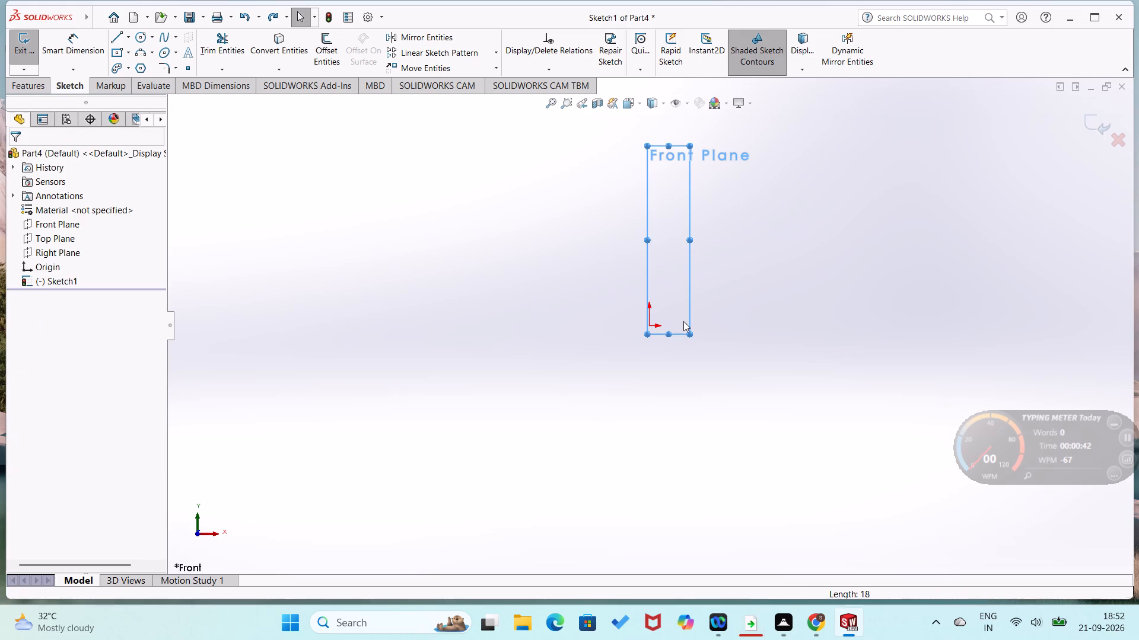
{"action": "left_click", "coordinate": [579, 358]}
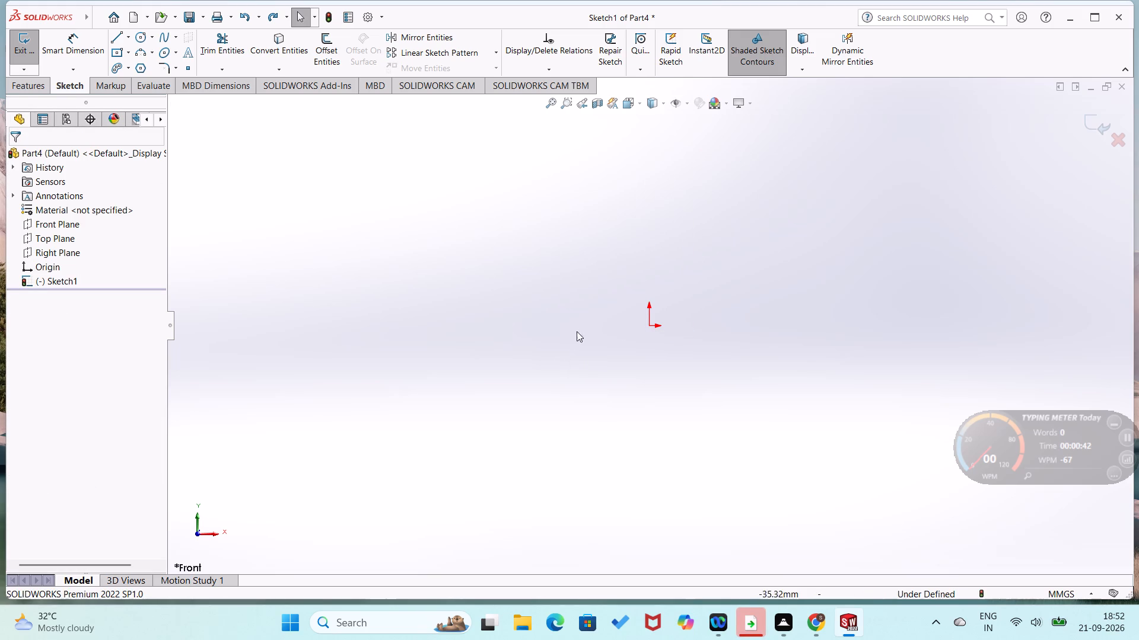
Sketch a closed profile from the origin, about 90 mm wide and 70 mm high, with straight sides and arcs rounding both upper corners.
{"action": "right_click_drag", "start_coordinate": [577, 331], "coordinate": [451, 386]}
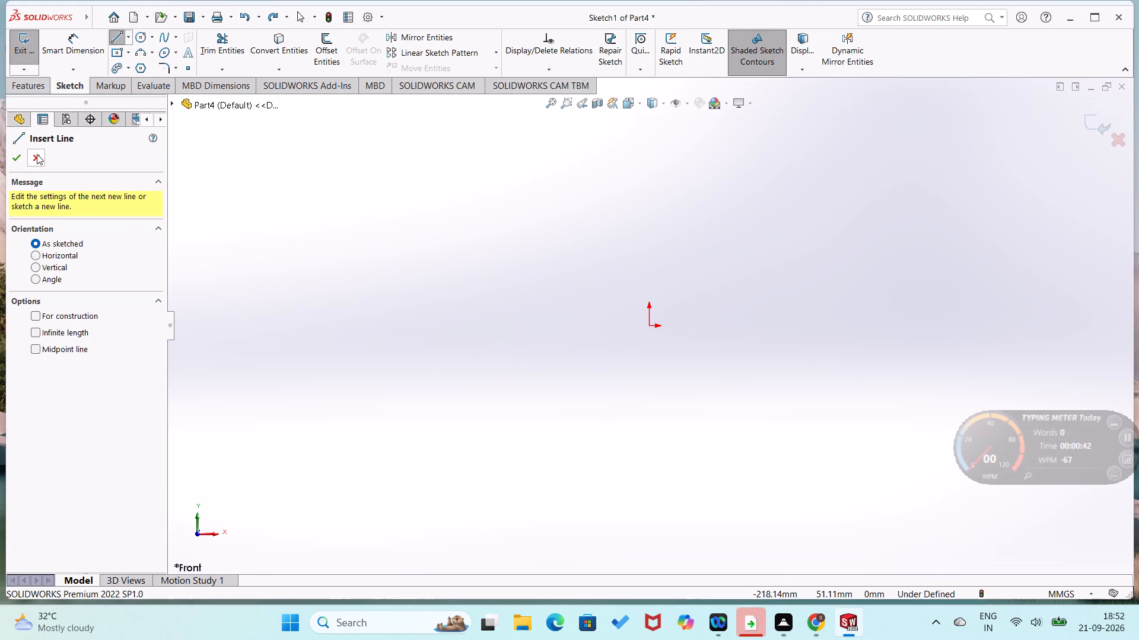
{"action": "left_click", "coordinate": [37, 154]}
{"action": "right_click_drag", "start_coordinate": [397, 282], "coordinate": [266, 335]}
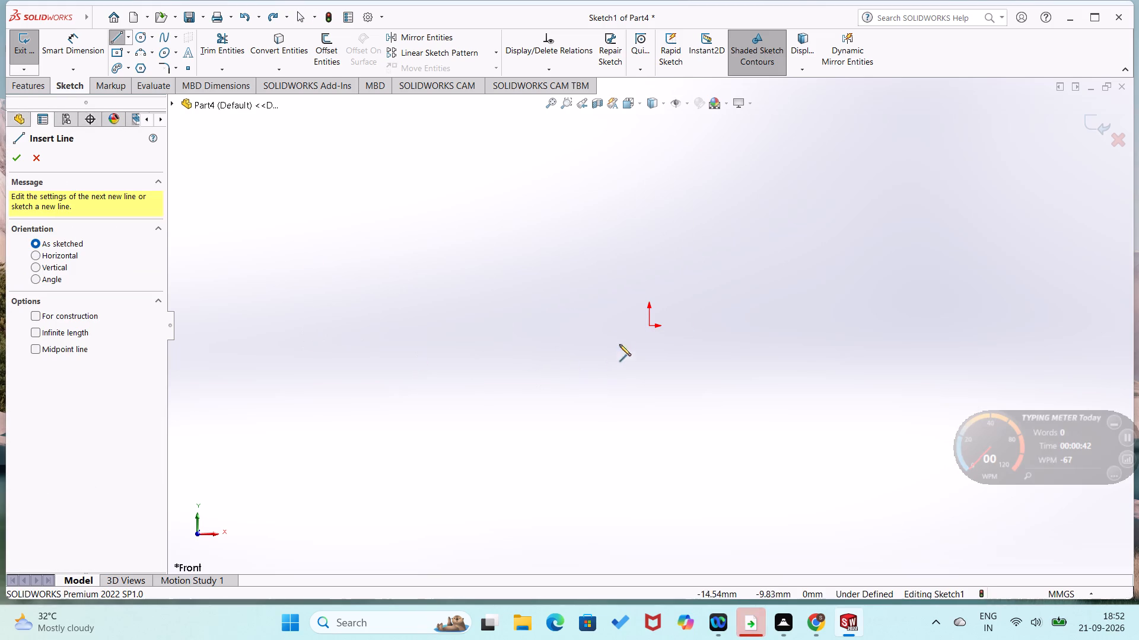
{"action": "left_click_drag", "start_coordinate": [647, 327], "coordinate": [648, 318]}
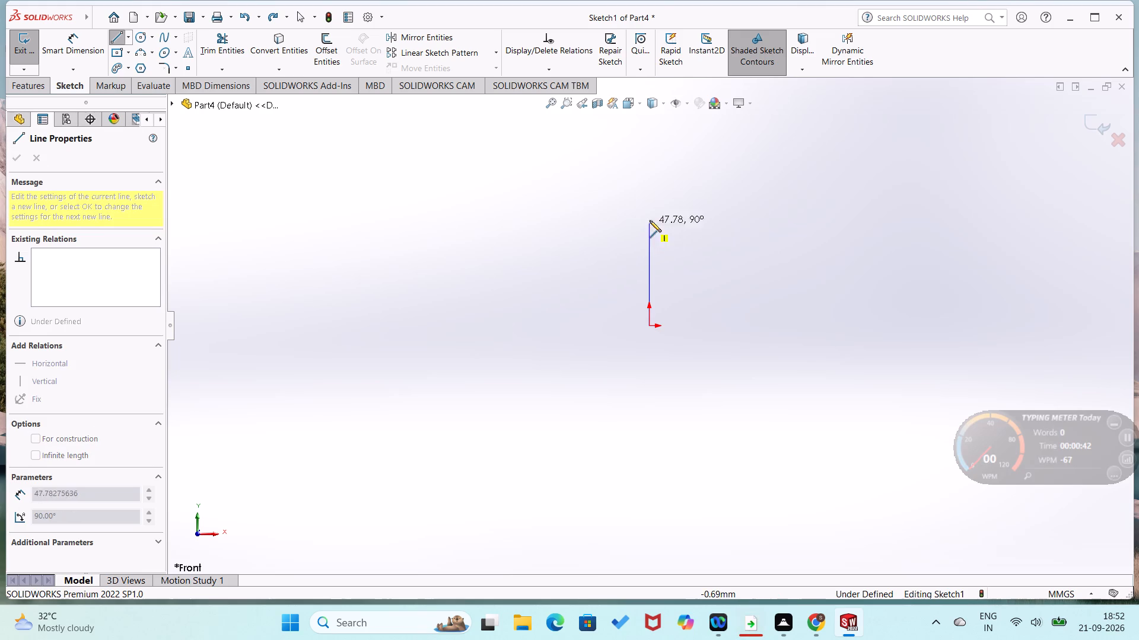
{"action": "left_click", "coordinate": [651, 210]}
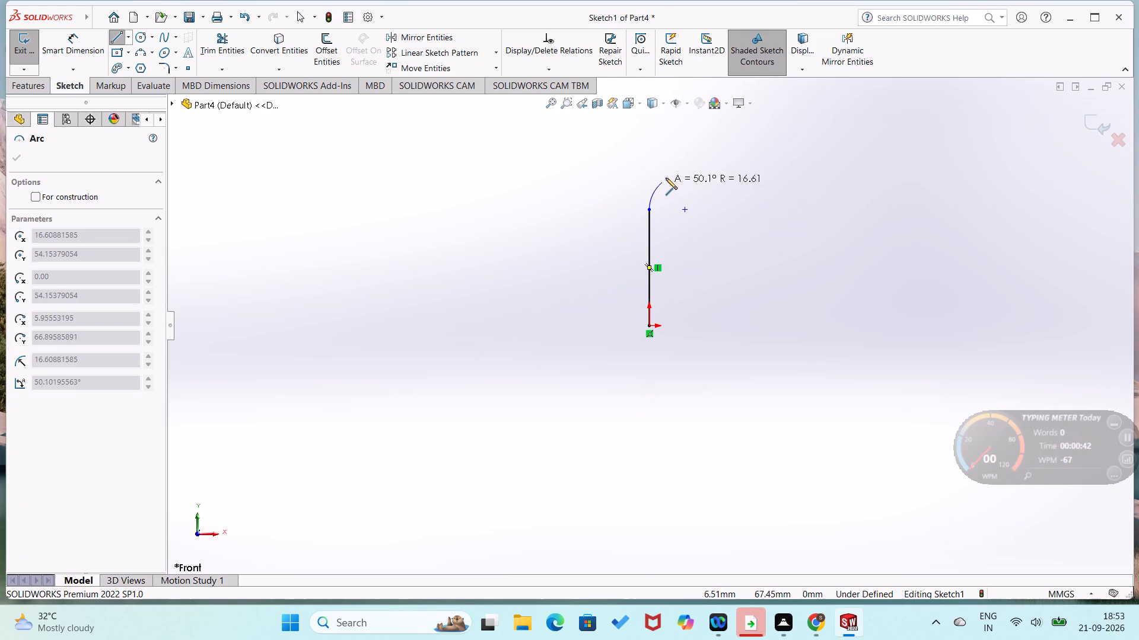
{"action": "left_click", "coordinate": [671, 175]}
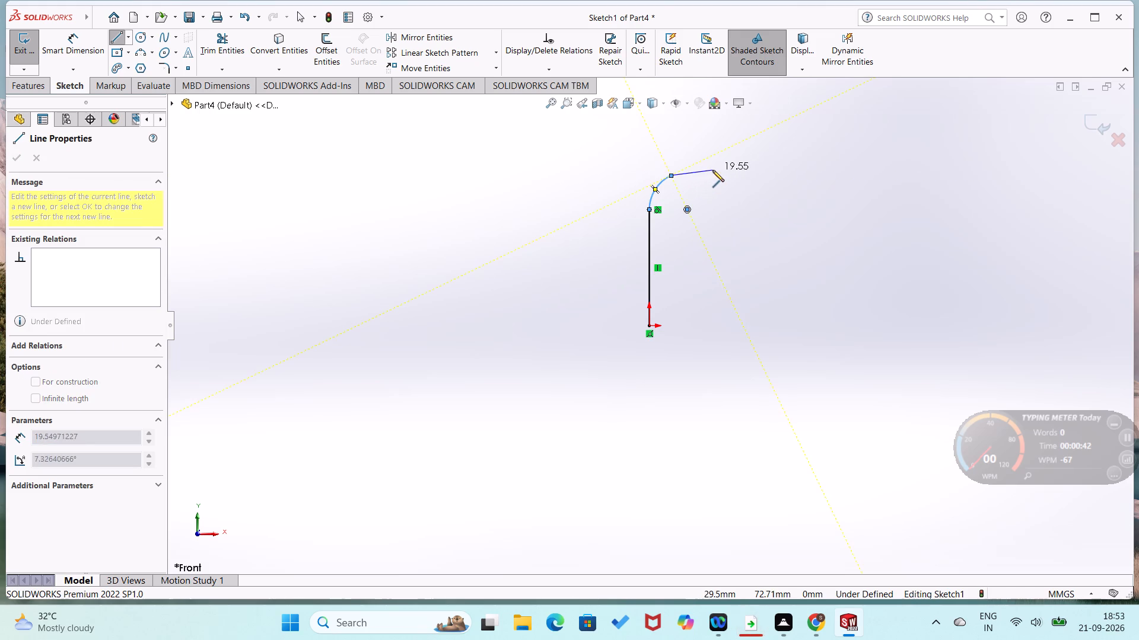
{"action": "left_click", "coordinate": [807, 172]}
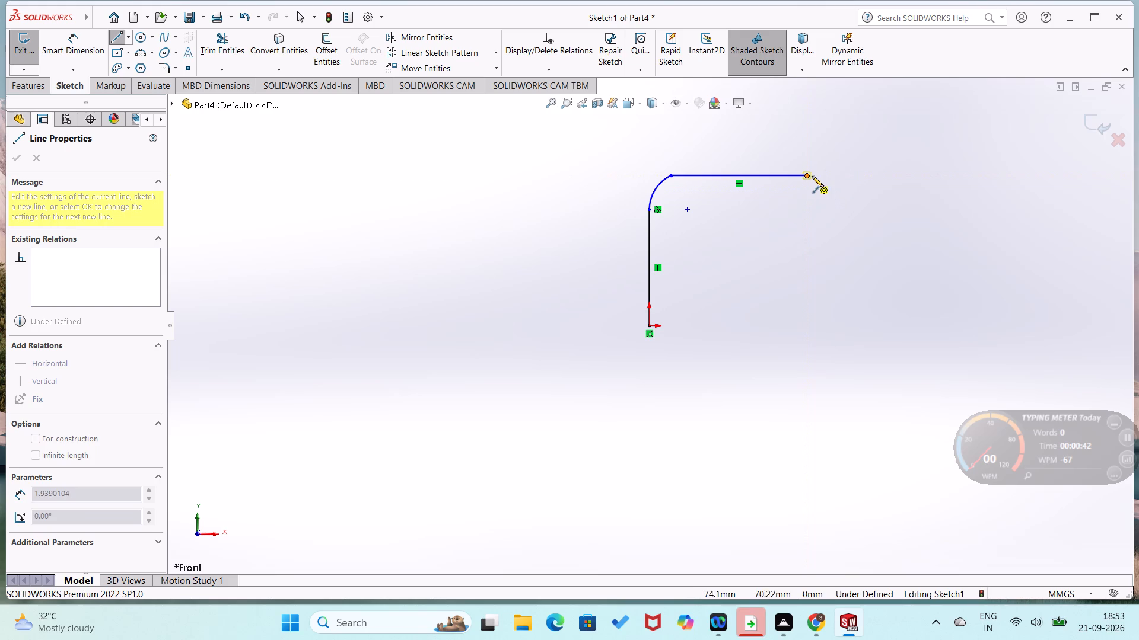
{"action": "left_click", "coordinate": [841, 207]}
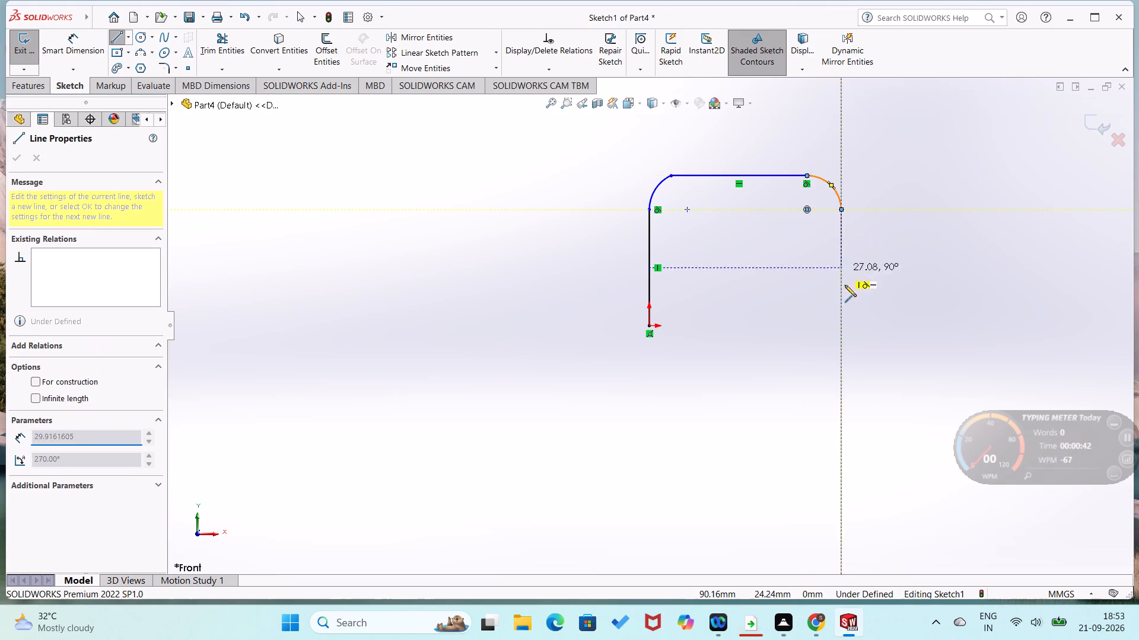
{"action": "left_click", "coordinate": [838, 325]}
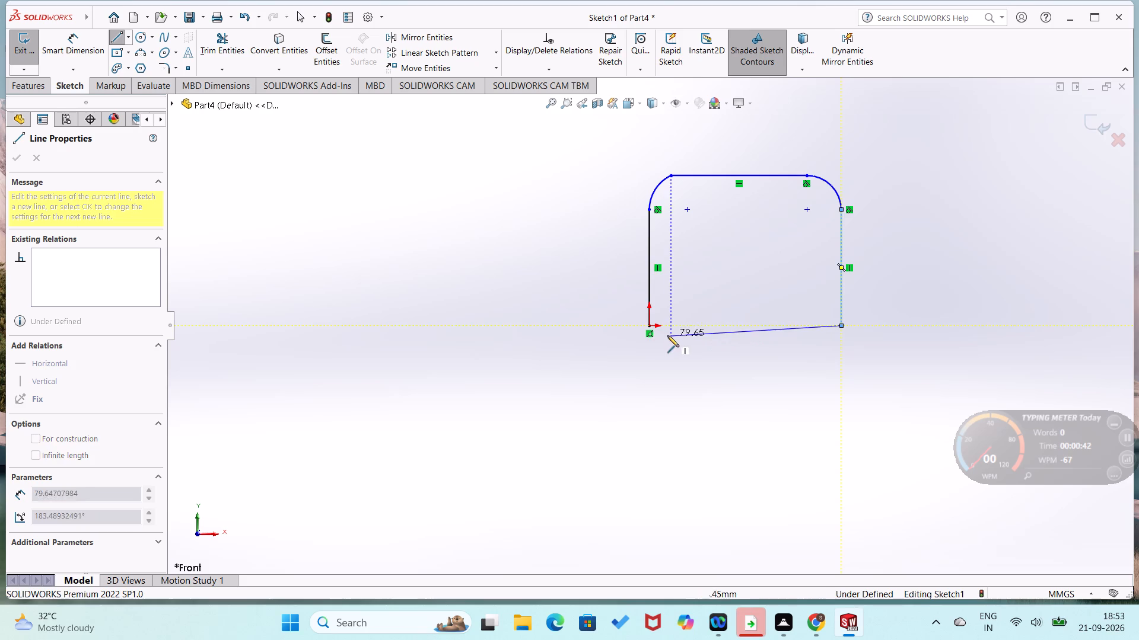
{"action": "left_click", "coordinate": [651, 326]}
Dimension both upper corner arcs of the profile to a radius of 18 mm.
{"action": "right_click_drag", "start_coordinate": [565, 353], "coordinate": [590, 238]}
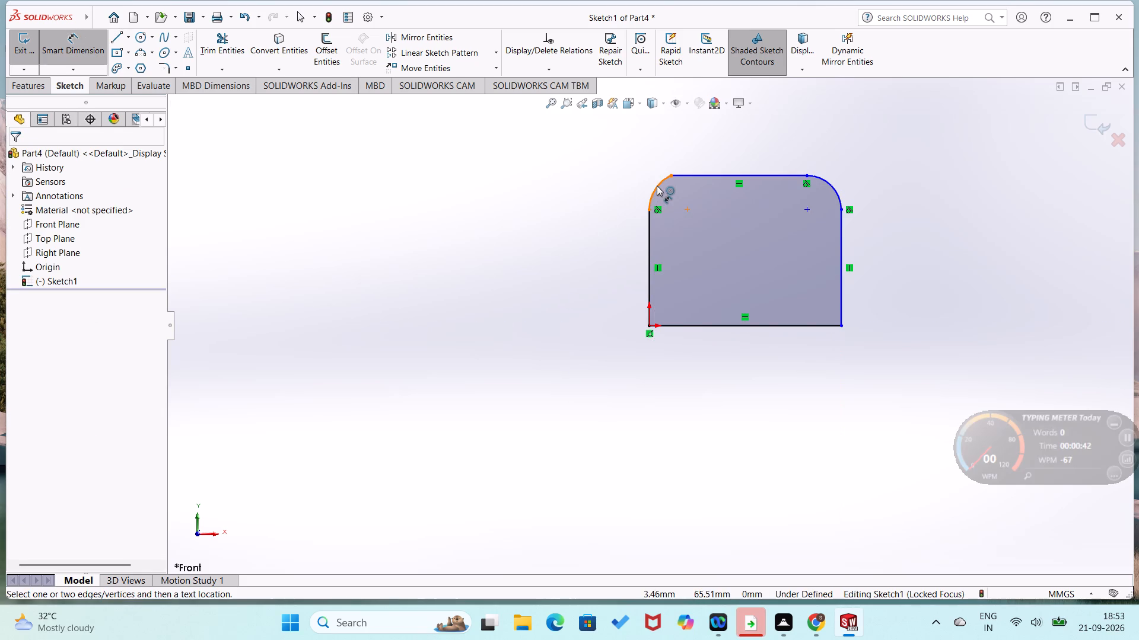
{"action": "left_click", "coordinate": [657, 185]}
{"action": "left_click", "coordinate": [634, 170]}
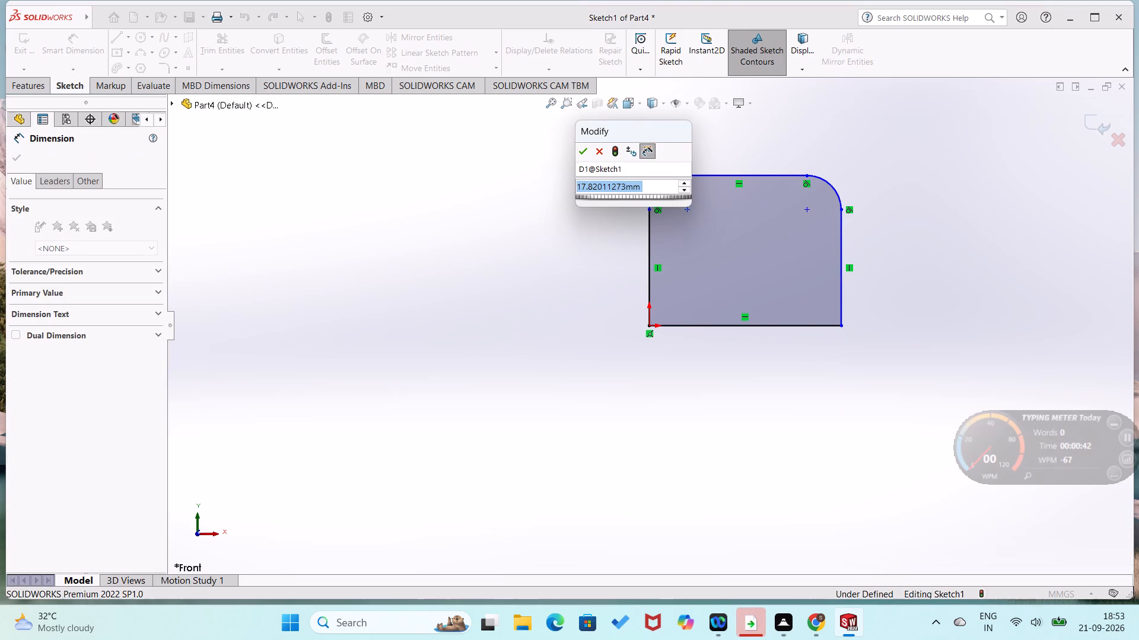
{"action": "type", "text": "18"}
{"action": "key", "text": "Return"}
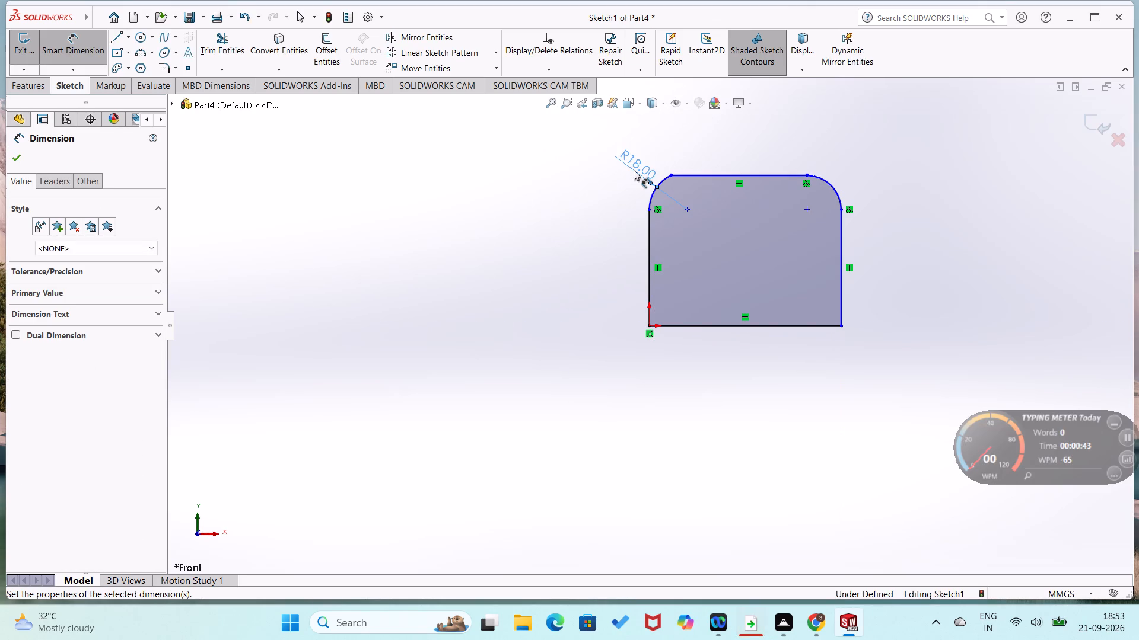
{"action": "left_click", "coordinate": [828, 183]}
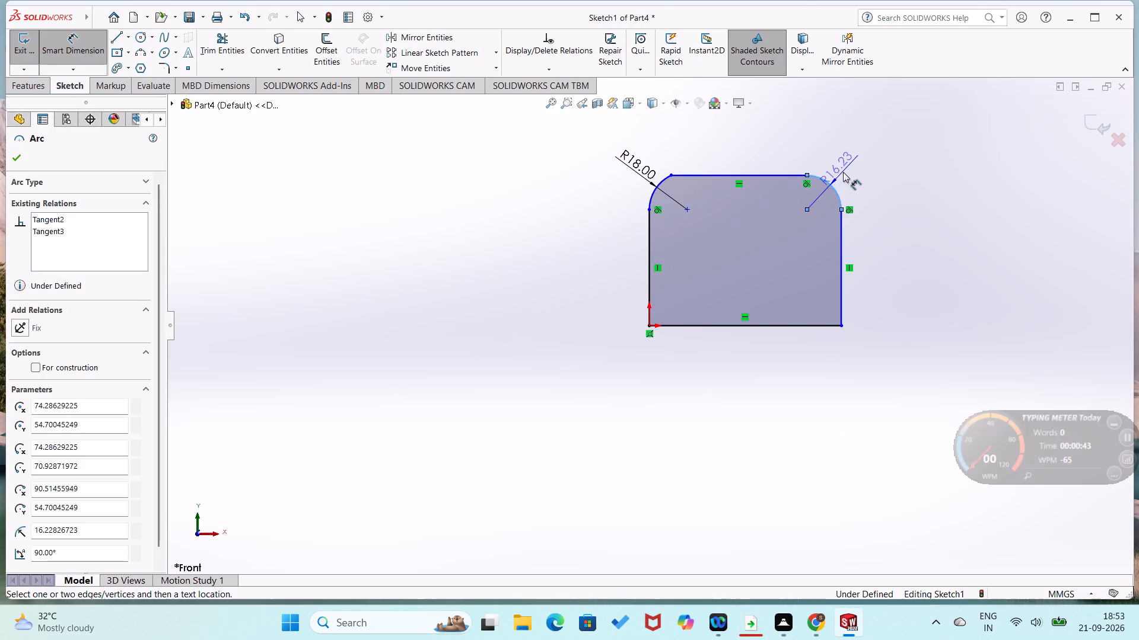
{"action": "left_click", "coordinate": [847, 169]}
{"action": "type", "text": "18"}
{"action": "key", "text": "Return"}
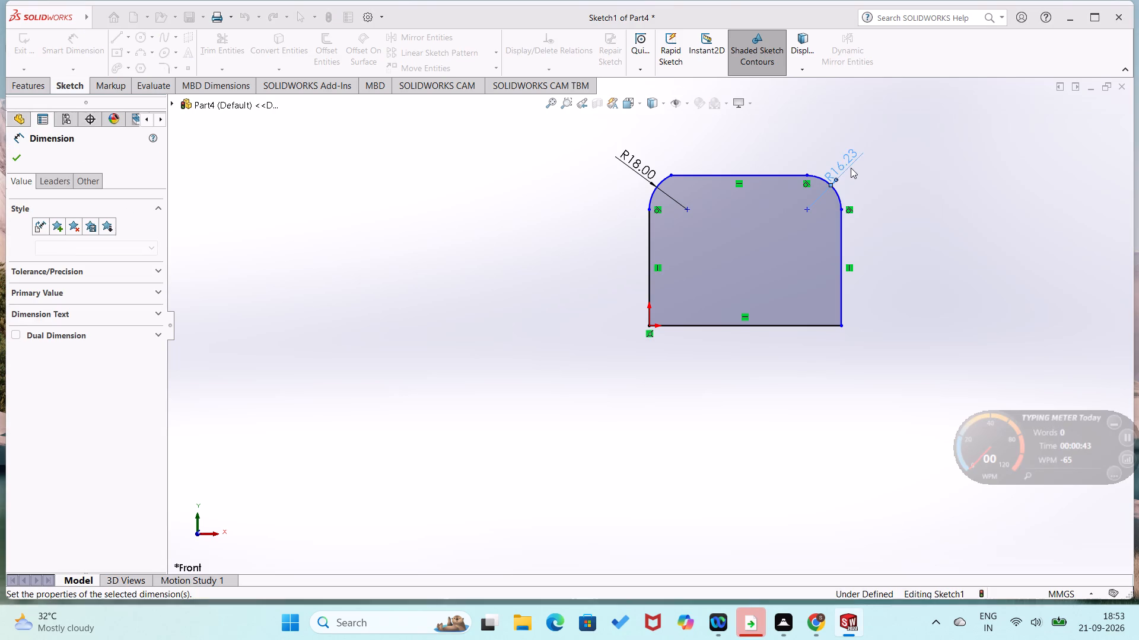
{"action": "left_click", "coordinate": [858, 209]}
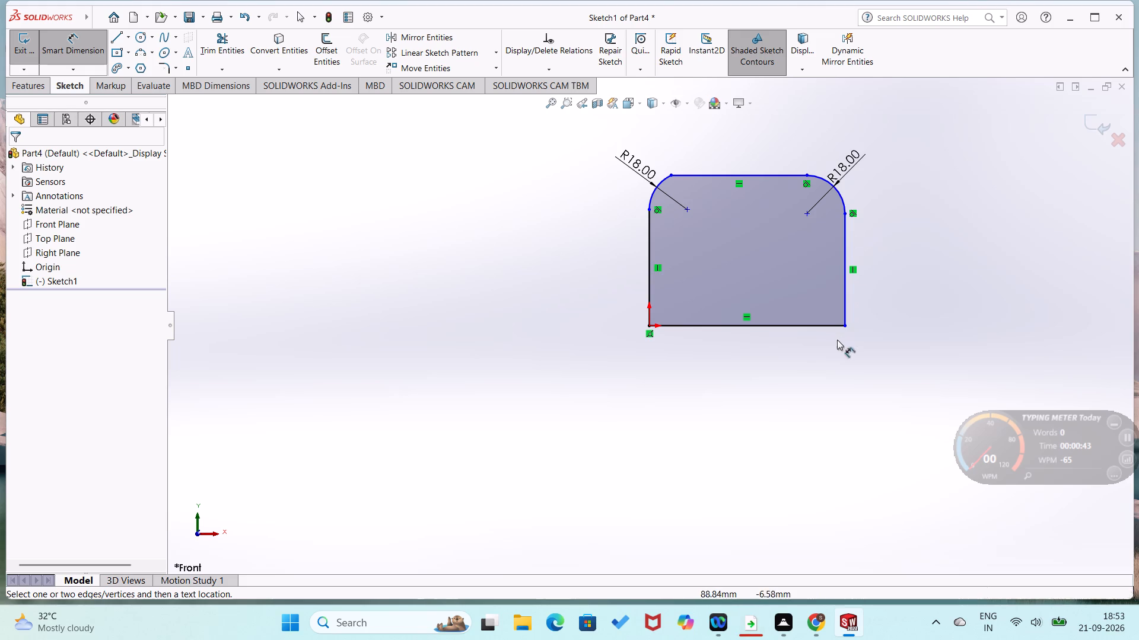
Dimension the distance from the bottom line to the centre of the corner arc farther from the origin as 53 mm.
{"action": "left_click_drag", "start_coordinate": [833, 327], "coordinate": [838, 315]}
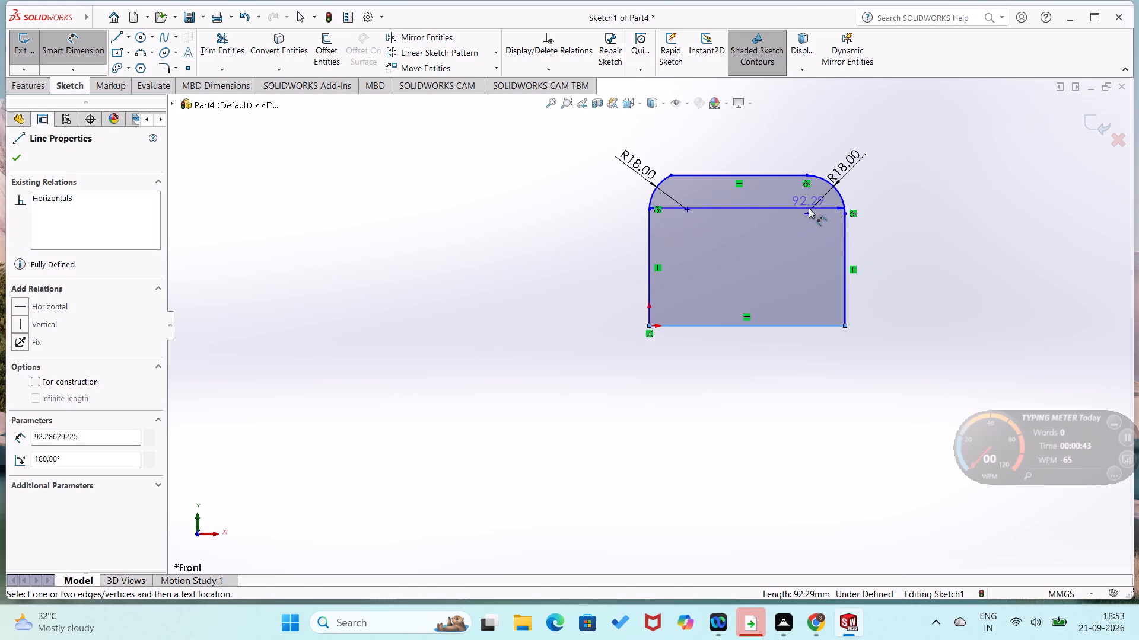
{"action": "left_click", "coordinate": [807, 214]}
{"action": "left_click", "coordinate": [893, 259]}
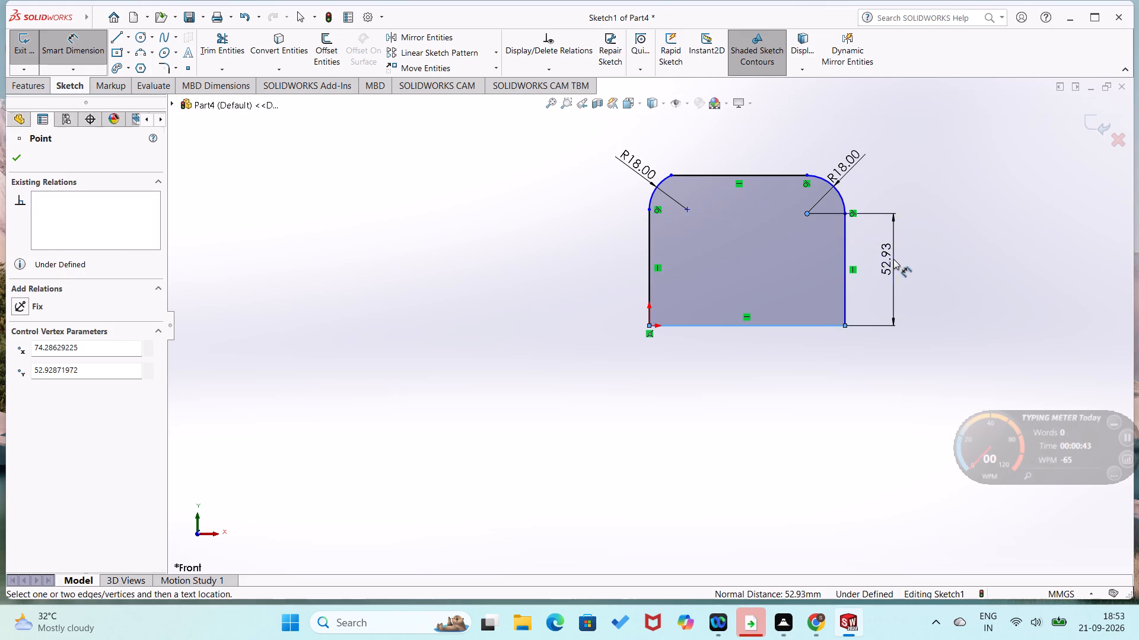
{"action": "type", "text": "53"}
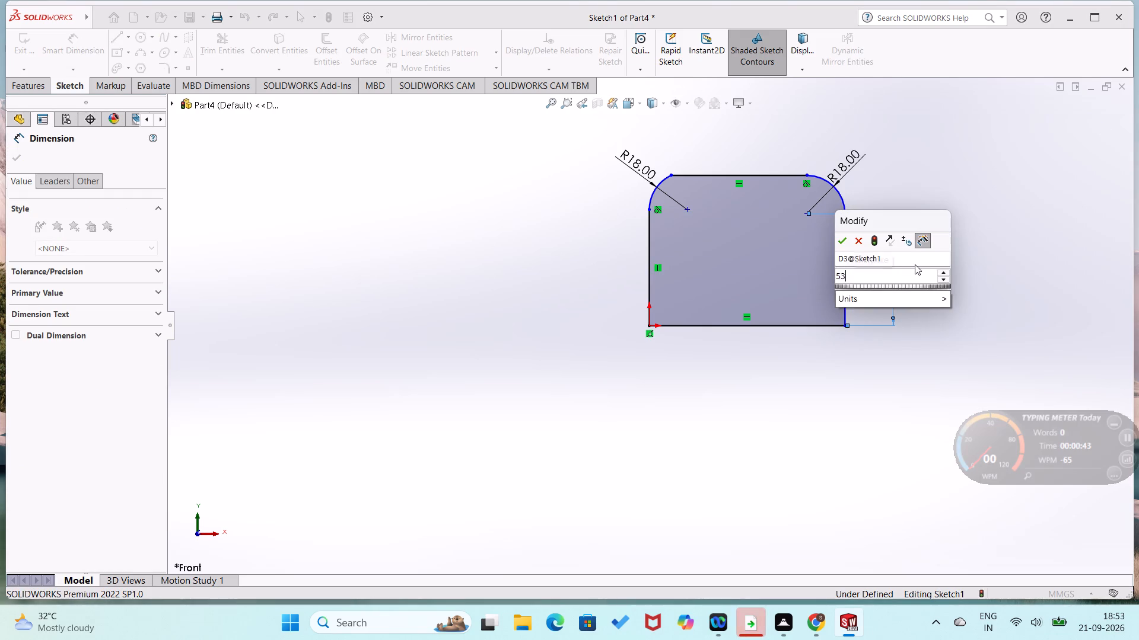
{"action": "key", "text": "Return"}
{"action": "left_click", "coordinate": [915, 264]}
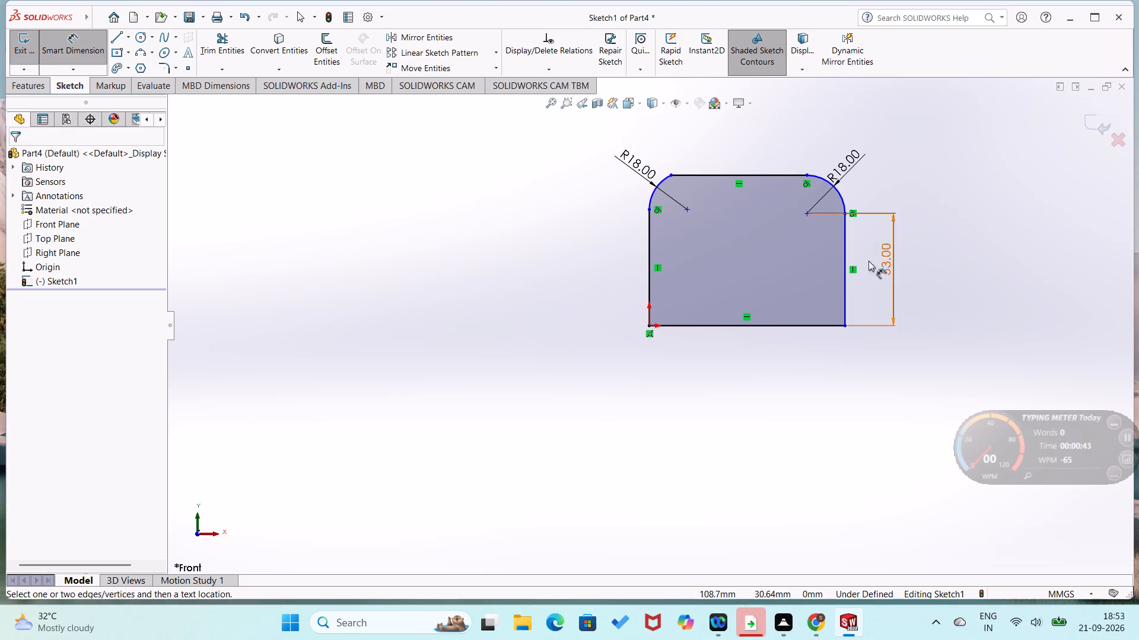
Dimension the horizontal distance between the two corner arc centres to 60 mm.
{"action": "left_click", "coordinate": [688, 211]}
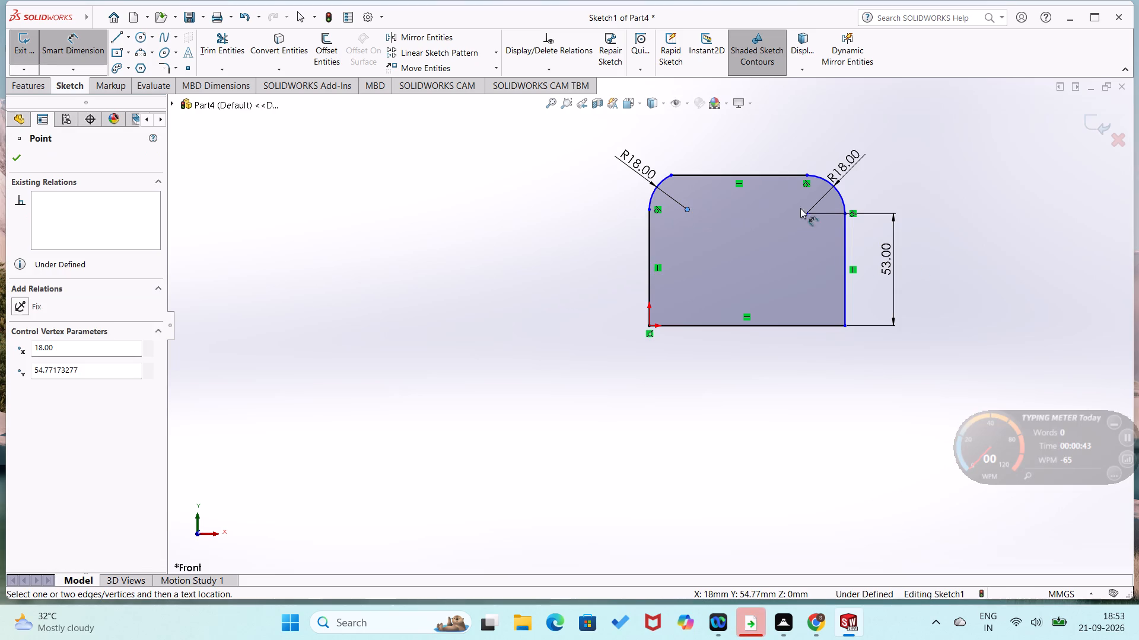
{"action": "left_click", "coordinate": [804, 216]}
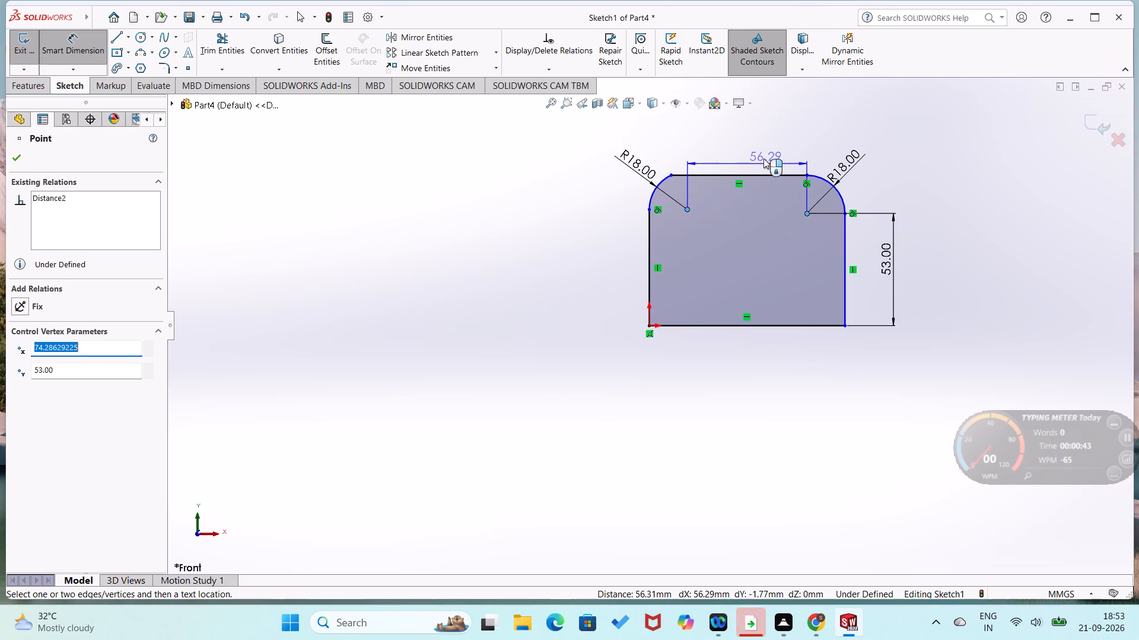
{"action": "left_click", "coordinate": [762, 156]}
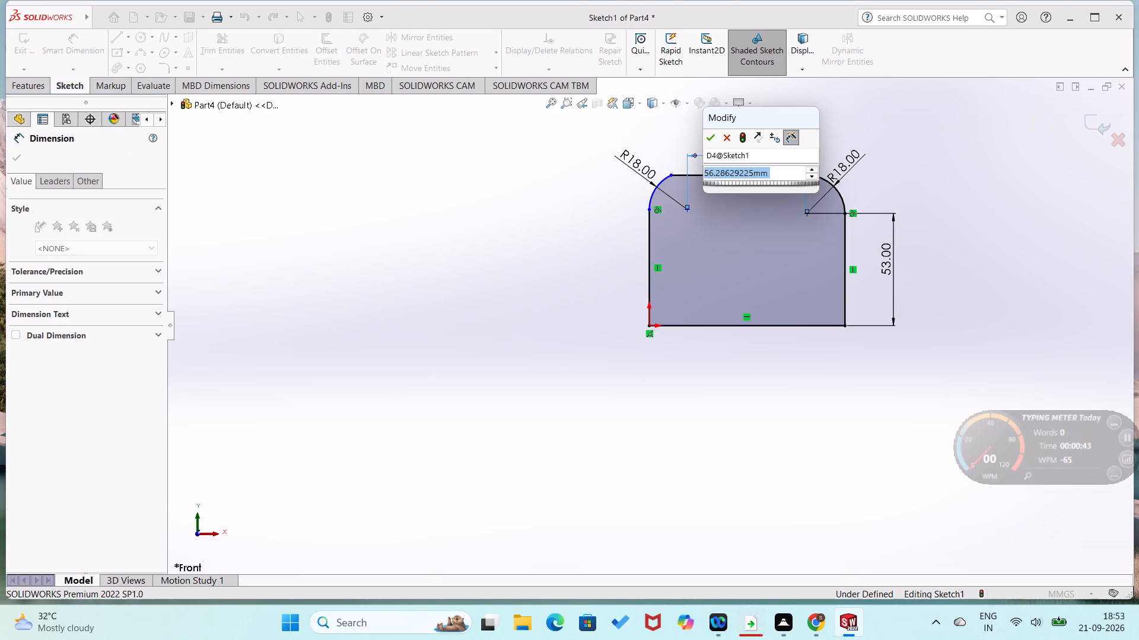
{"action": "type", "text": "60"}
{"action": "key", "text": "Return"}
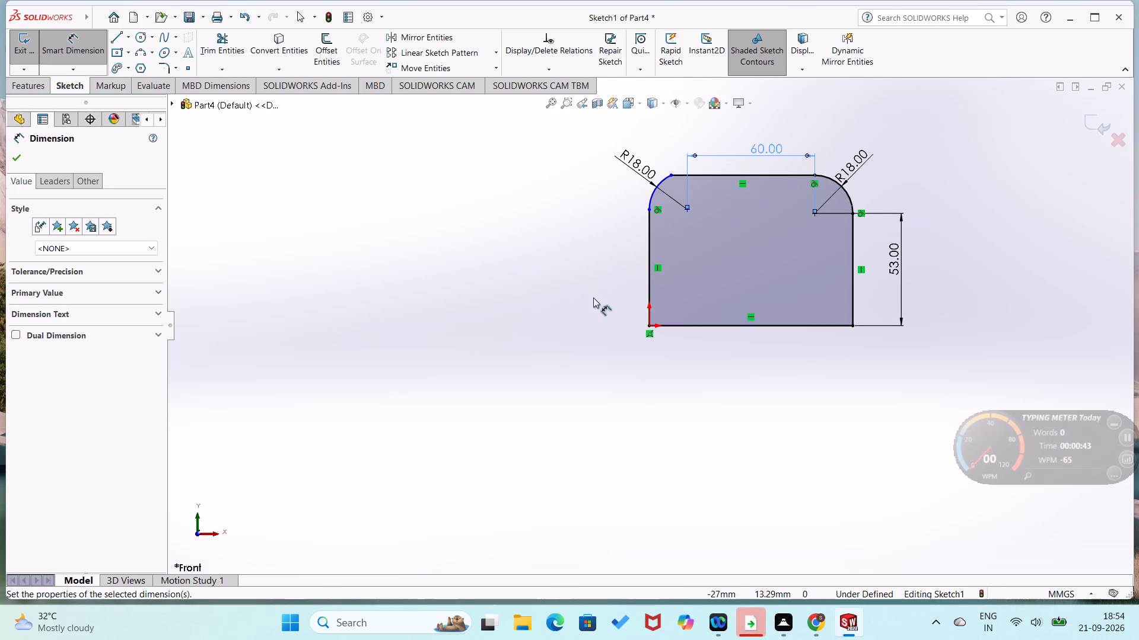
Dimension the vertical line rising from the origin to 53 mm.
{"action": "left_click", "coordinate": [652, 281]}
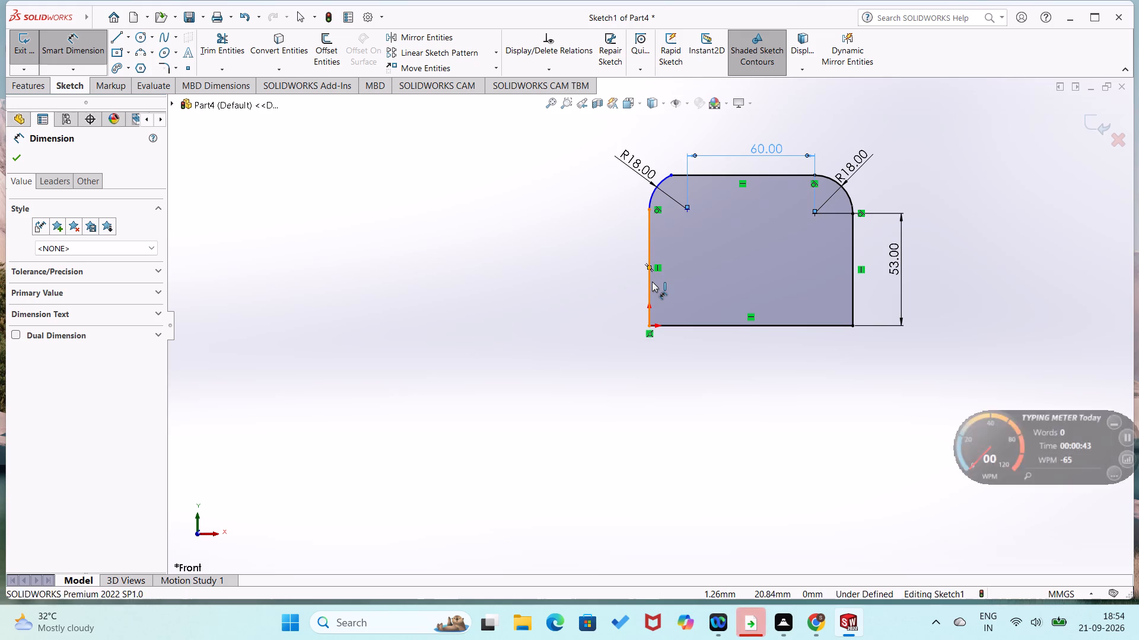
{"action": "left_click", "coordinate": [634, 284]}
{"action": "type", "text": "53"}
{"action": "key", "text": "Return"}
{"action": "left_click", "coordinate": [526, 351]}
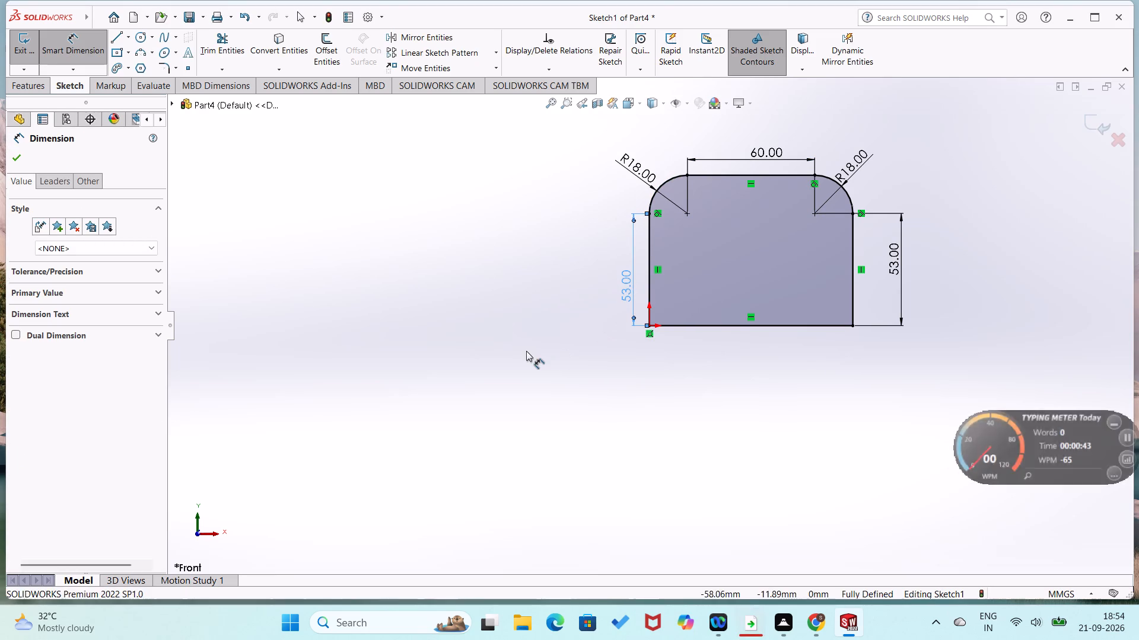
Extrude the rounded profile as a Blind boss in the reversed direction to a depth of 18 mm.
{"action": "left_click", "coordinate": [21, 88]}
{"action": "left_click", "coordinate": [21, 65]}
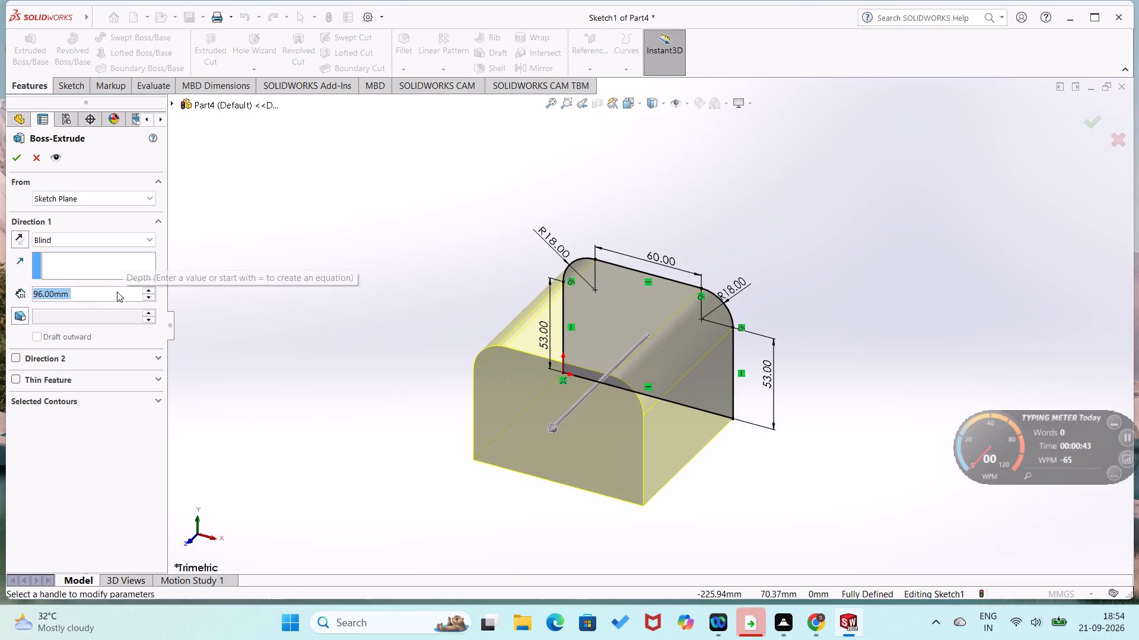
{"action": "type", "text": "18"}
{"action": "key", "text": "Return"}
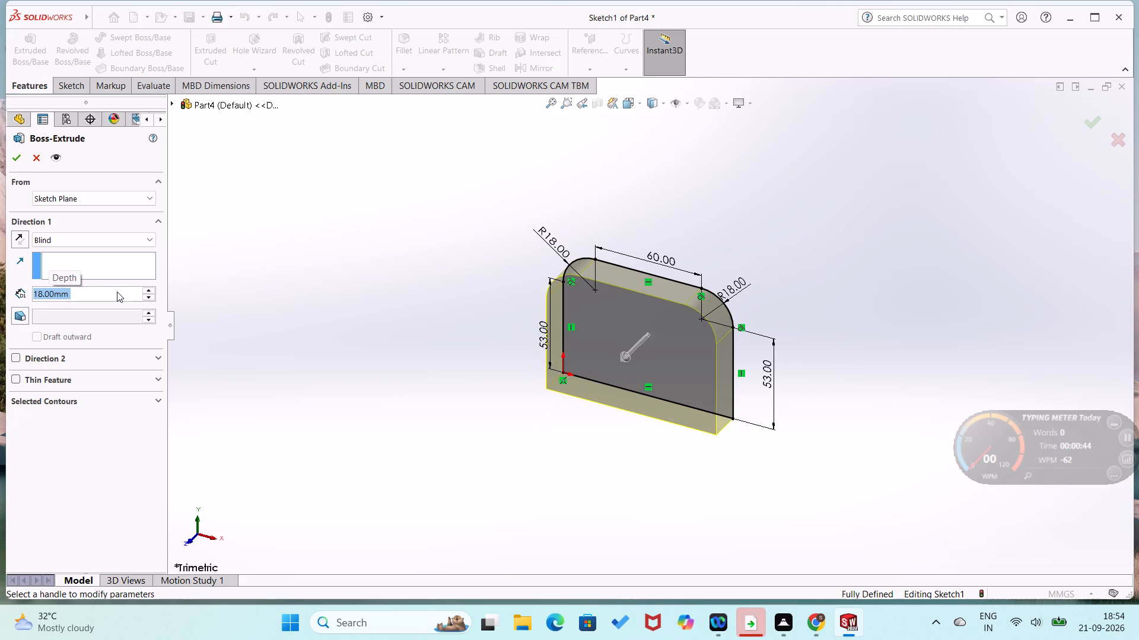
{"action": "left_click", "coordinate": [18, 237]}
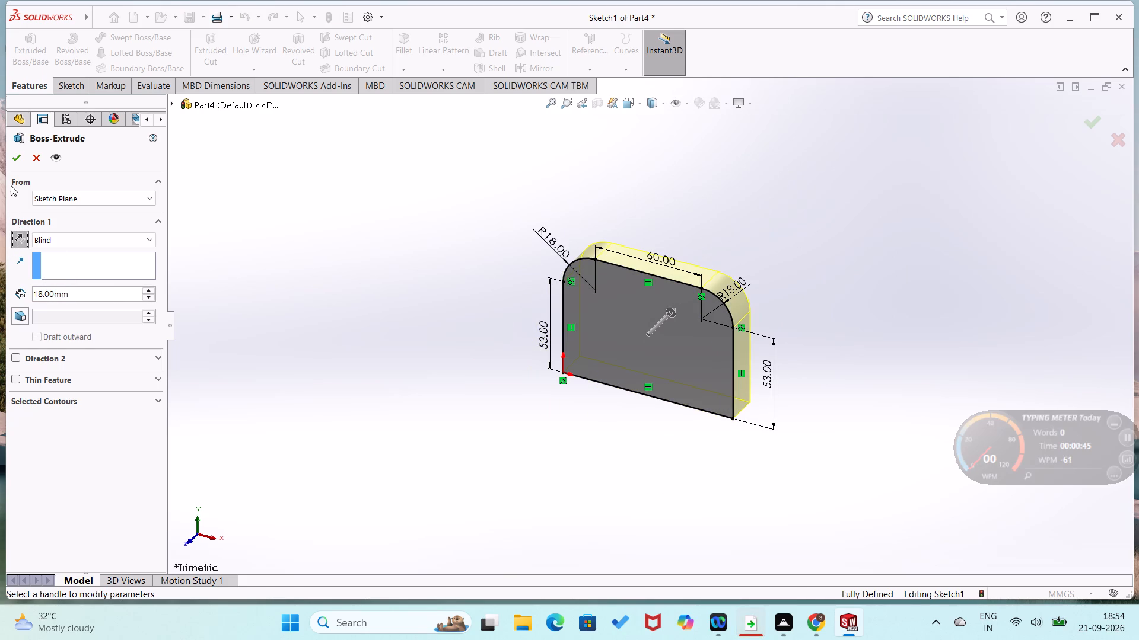
{"action": "left_click", "coordinate": [17, 160]}
{"action": "left_click", "coordinate": [228, 235]}
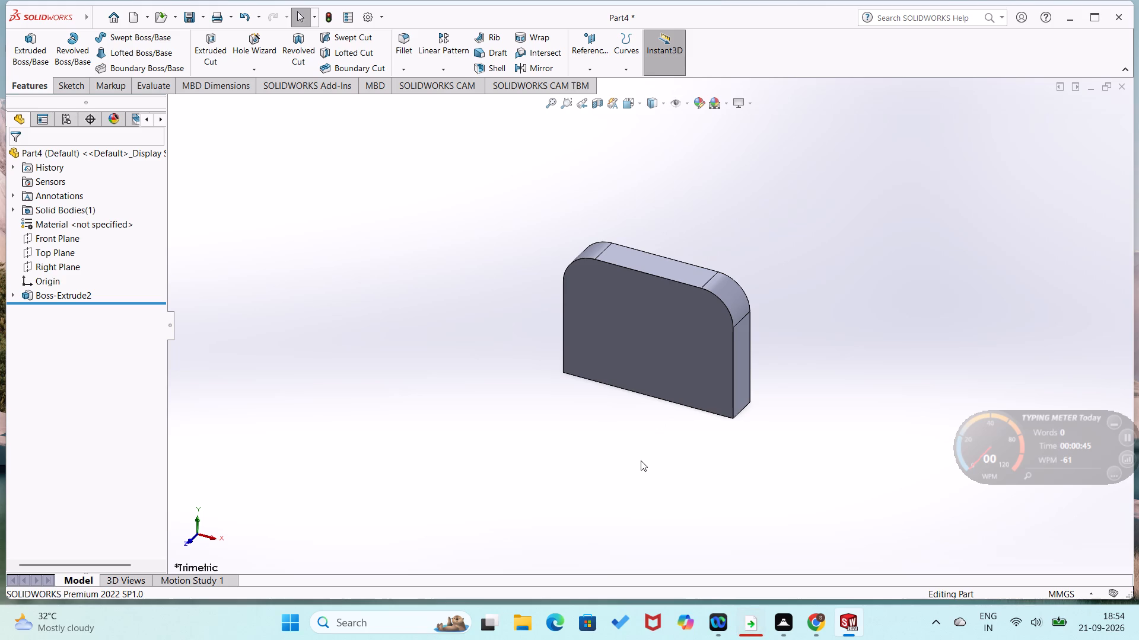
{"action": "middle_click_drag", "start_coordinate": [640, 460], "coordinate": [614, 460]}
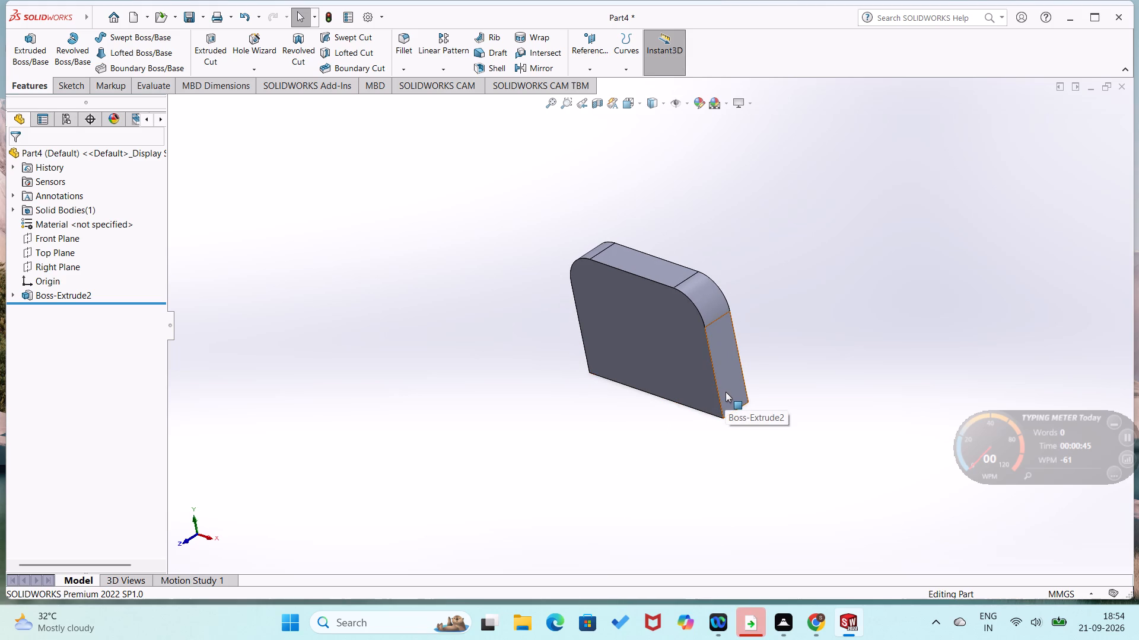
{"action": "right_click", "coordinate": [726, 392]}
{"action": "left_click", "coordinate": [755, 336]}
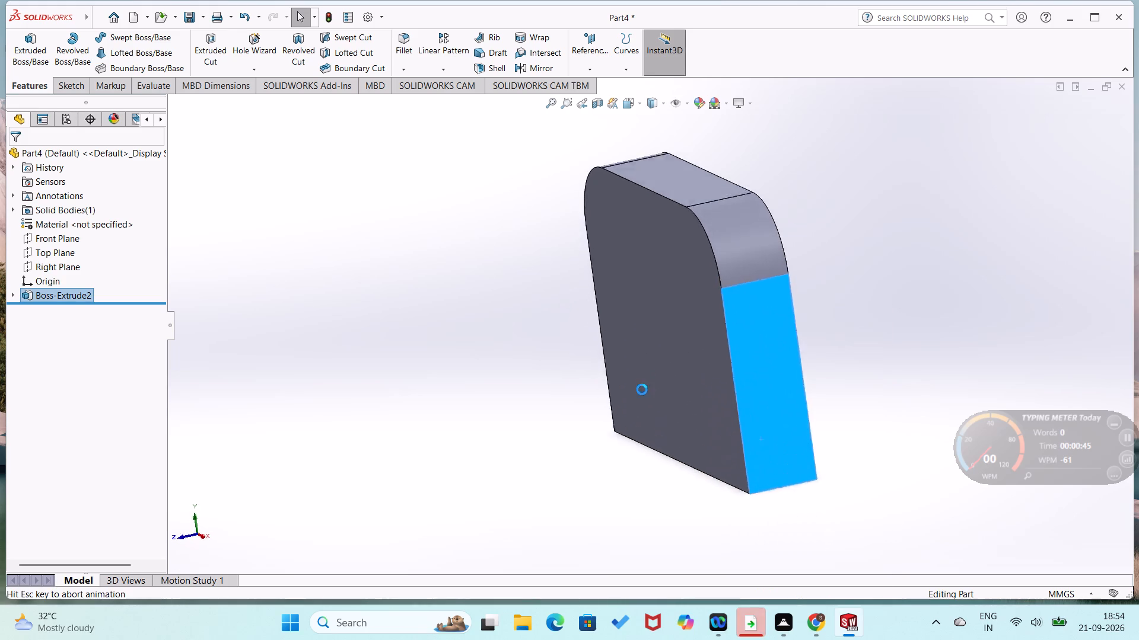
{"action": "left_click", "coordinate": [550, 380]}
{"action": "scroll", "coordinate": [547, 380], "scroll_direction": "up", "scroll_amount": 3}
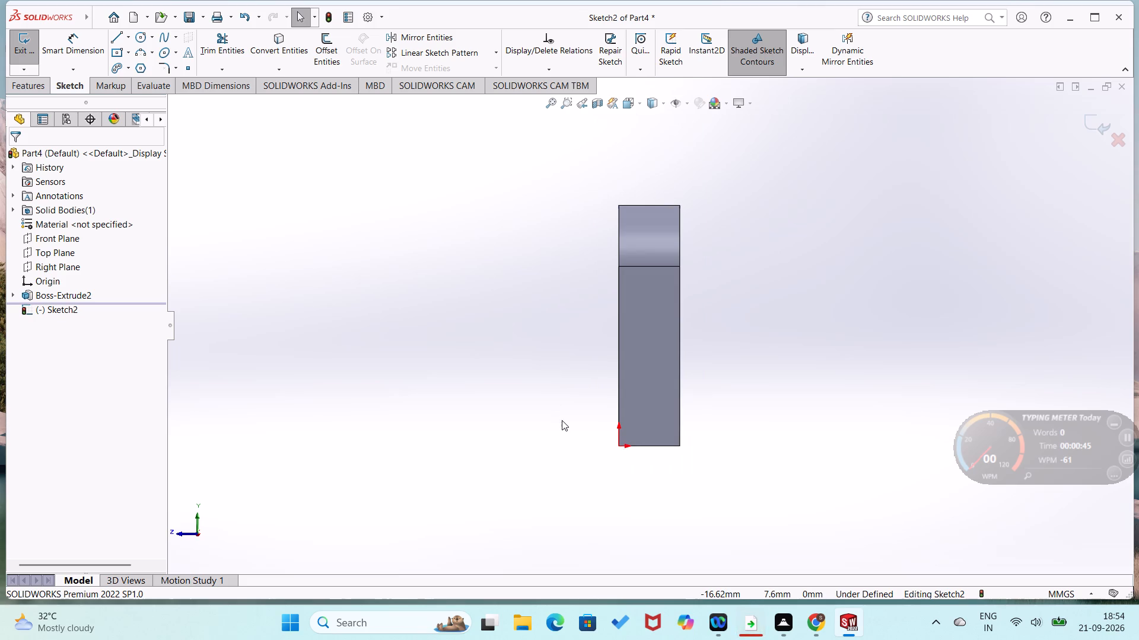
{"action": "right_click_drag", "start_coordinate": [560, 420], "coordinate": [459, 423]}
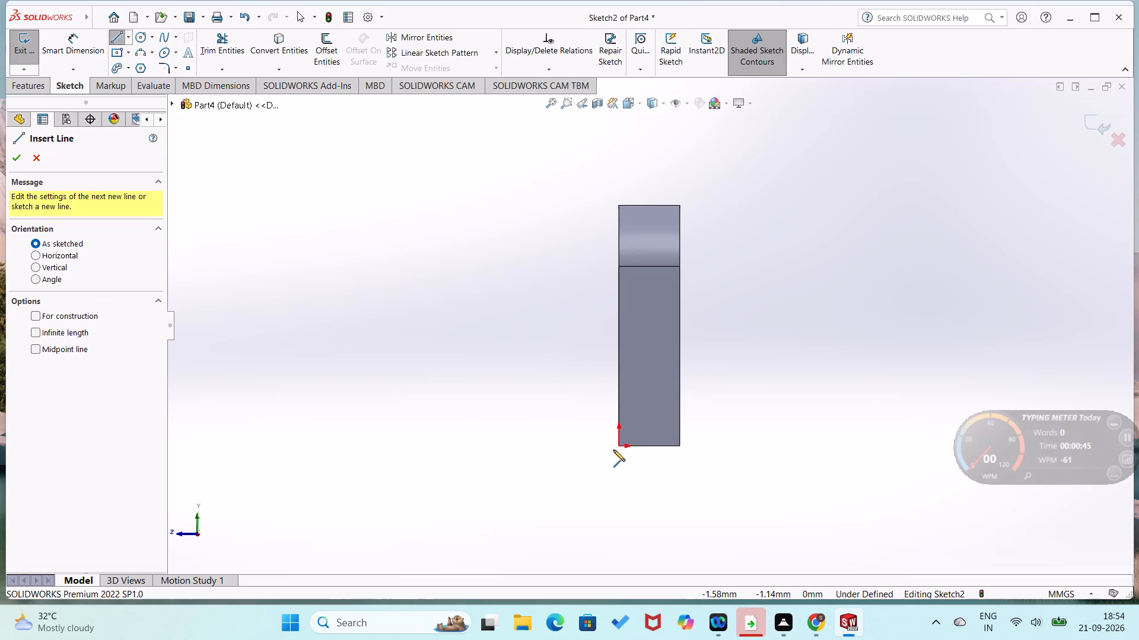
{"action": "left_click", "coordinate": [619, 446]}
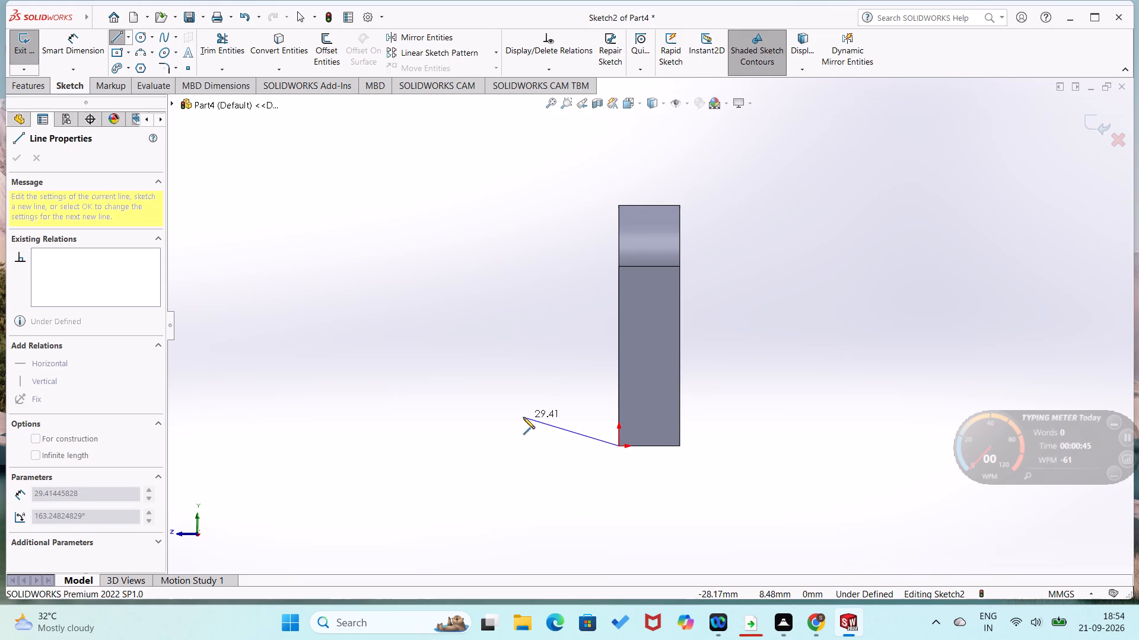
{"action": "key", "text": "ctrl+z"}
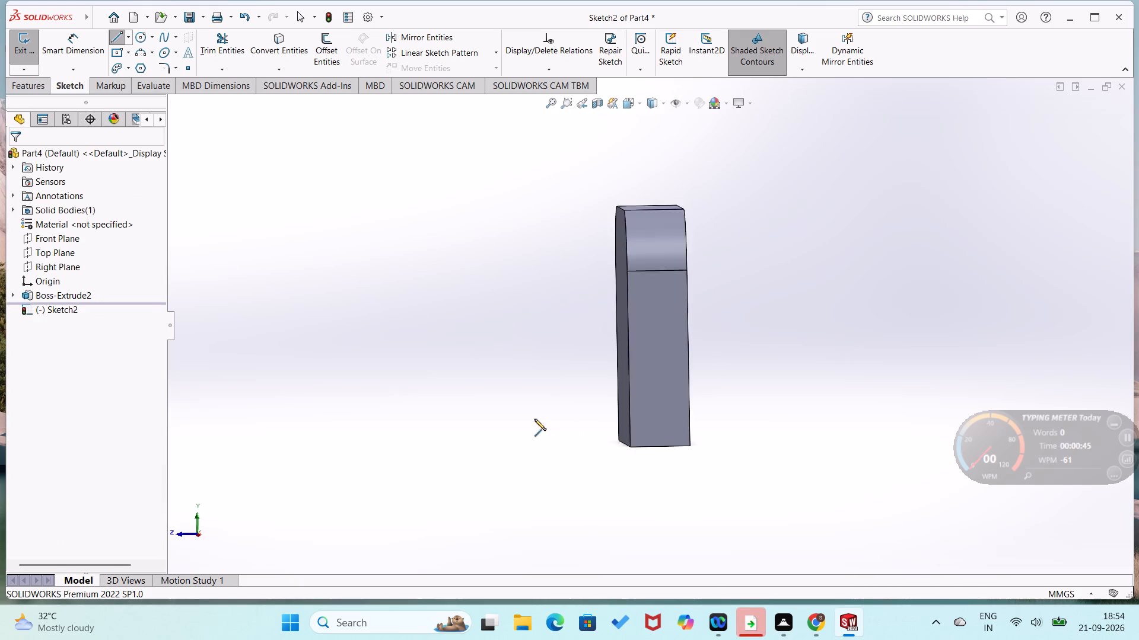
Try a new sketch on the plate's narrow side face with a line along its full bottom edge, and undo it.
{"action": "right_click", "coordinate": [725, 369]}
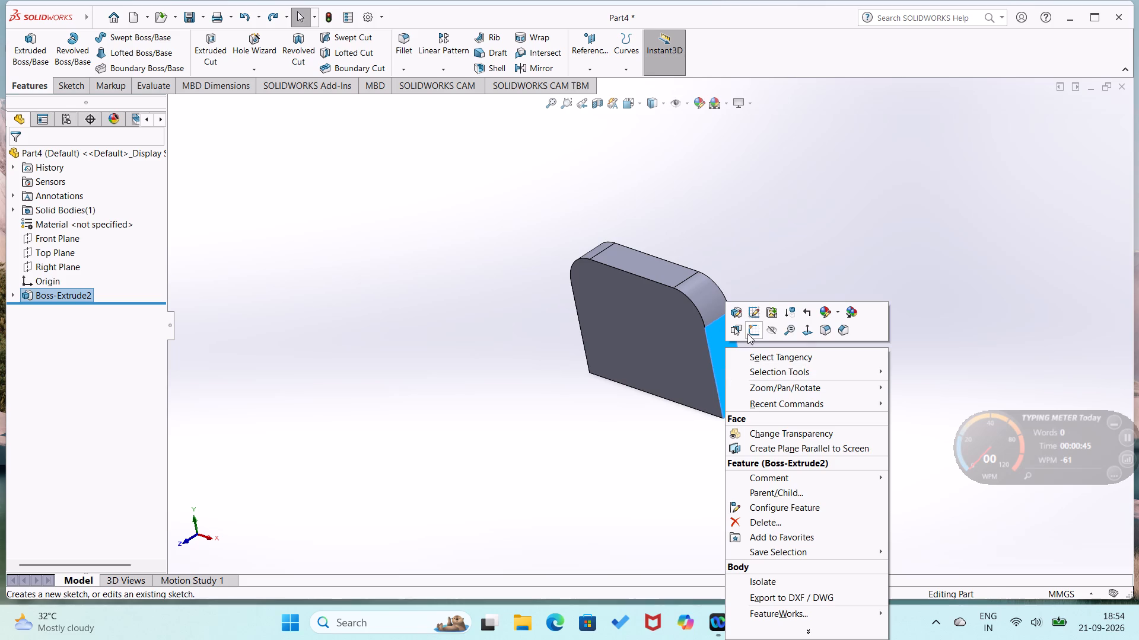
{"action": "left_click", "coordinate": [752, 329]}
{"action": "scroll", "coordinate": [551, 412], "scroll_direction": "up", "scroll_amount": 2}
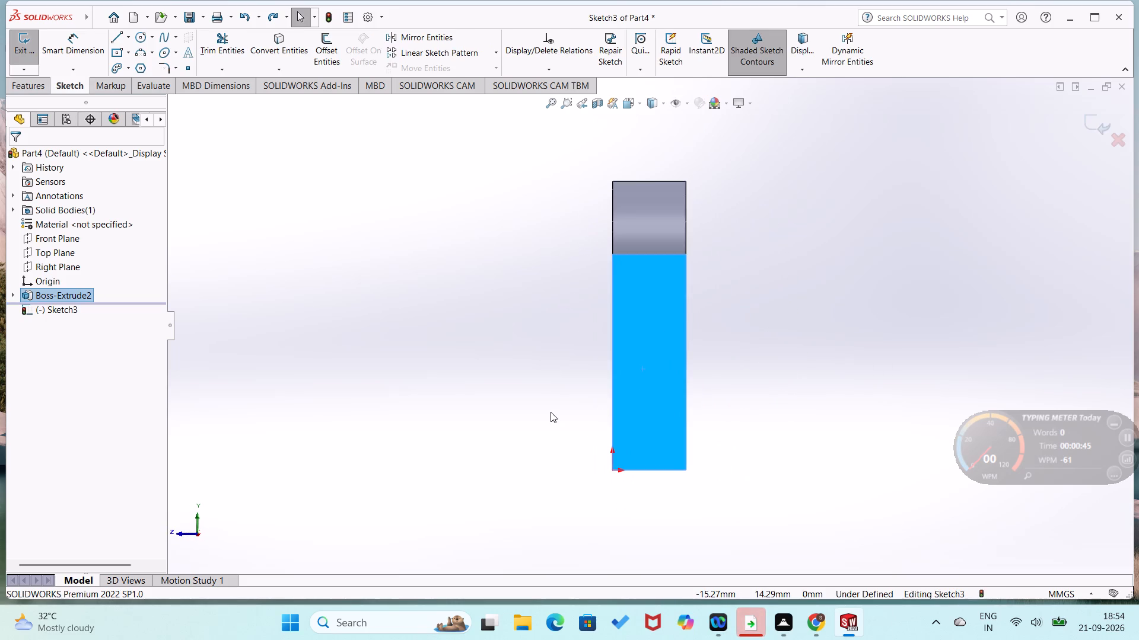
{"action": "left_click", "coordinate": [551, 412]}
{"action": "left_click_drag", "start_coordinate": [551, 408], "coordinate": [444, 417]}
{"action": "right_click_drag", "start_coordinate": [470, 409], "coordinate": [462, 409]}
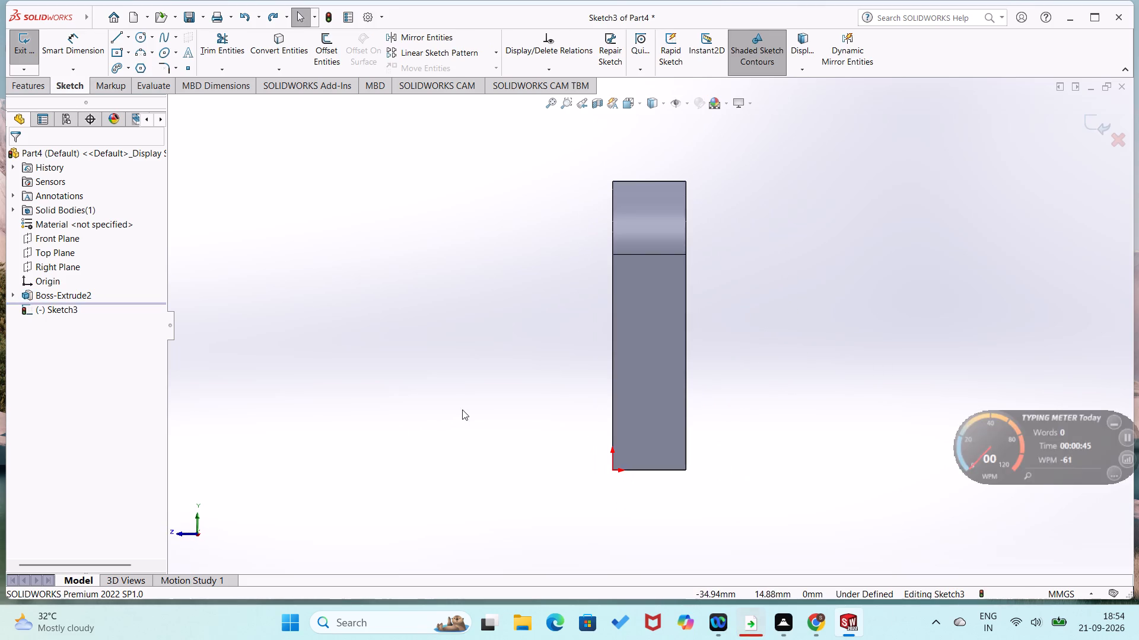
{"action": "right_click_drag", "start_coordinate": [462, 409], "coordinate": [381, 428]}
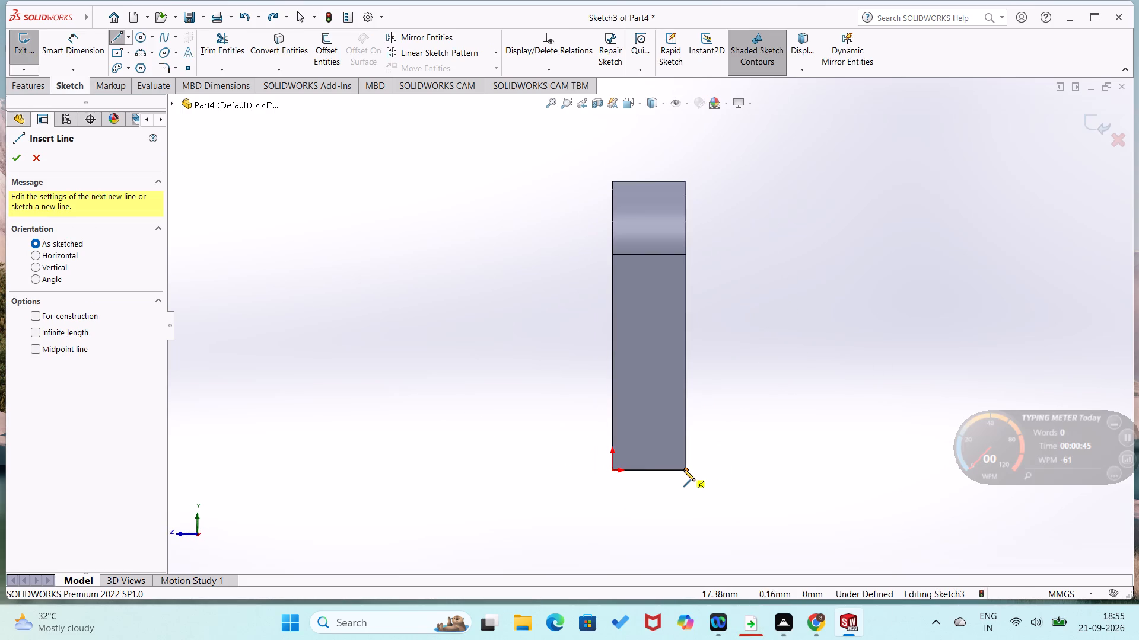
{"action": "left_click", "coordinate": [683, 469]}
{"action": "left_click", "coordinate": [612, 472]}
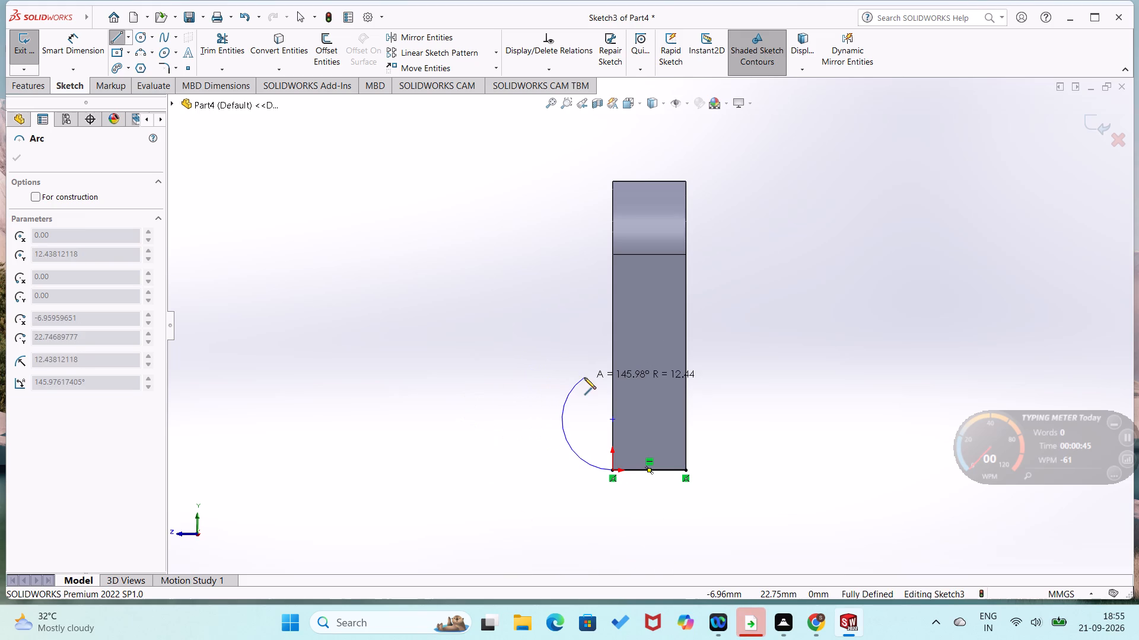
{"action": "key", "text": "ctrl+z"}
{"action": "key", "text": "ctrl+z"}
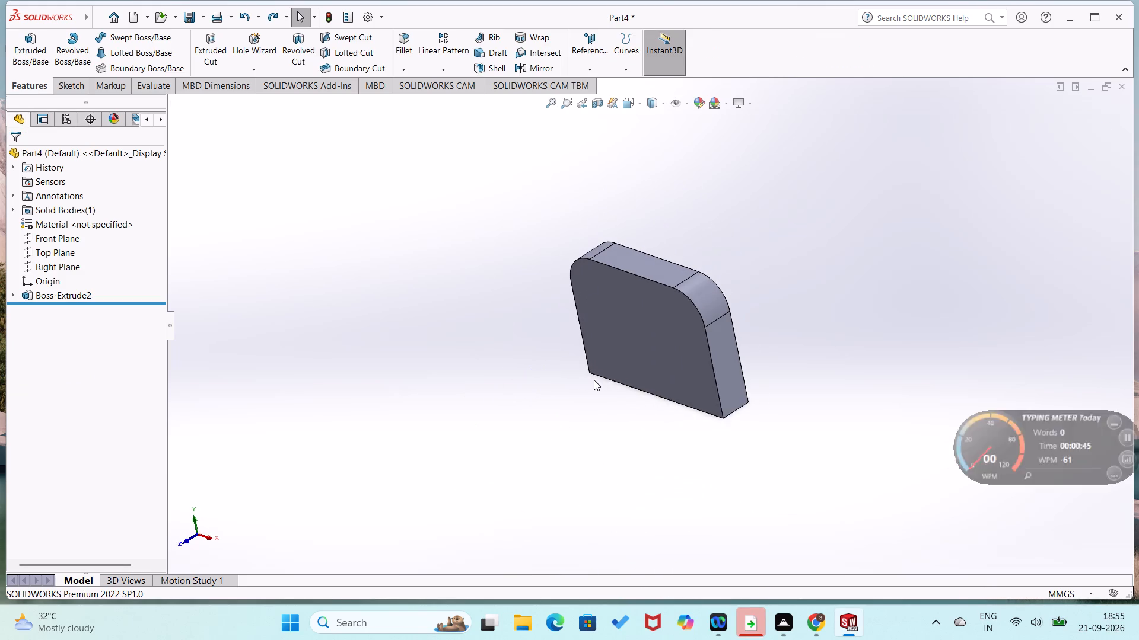
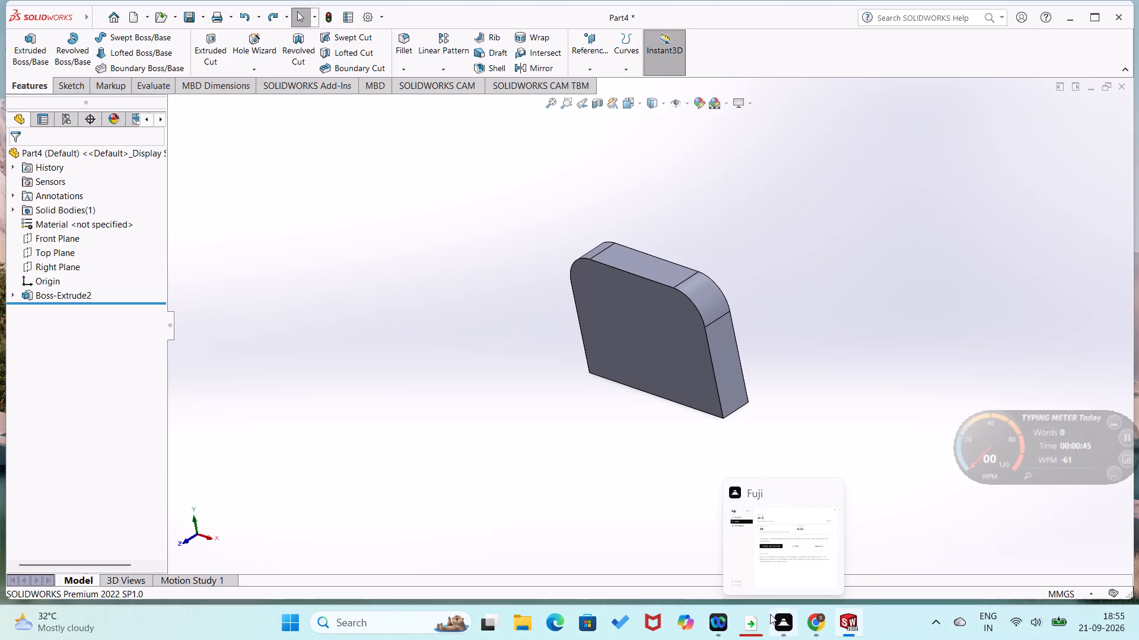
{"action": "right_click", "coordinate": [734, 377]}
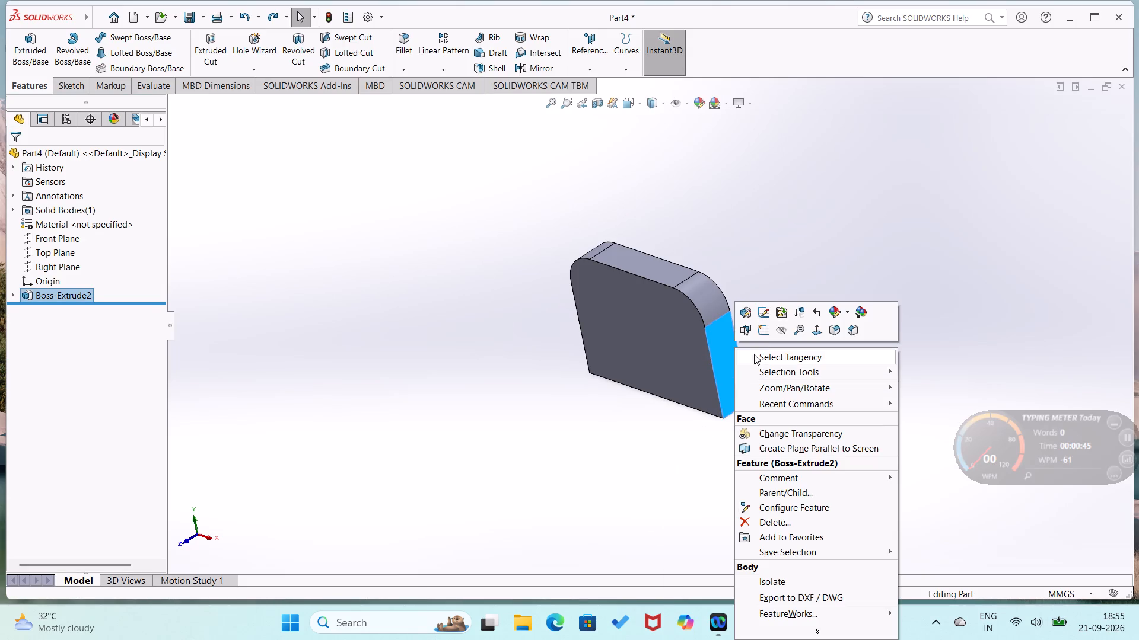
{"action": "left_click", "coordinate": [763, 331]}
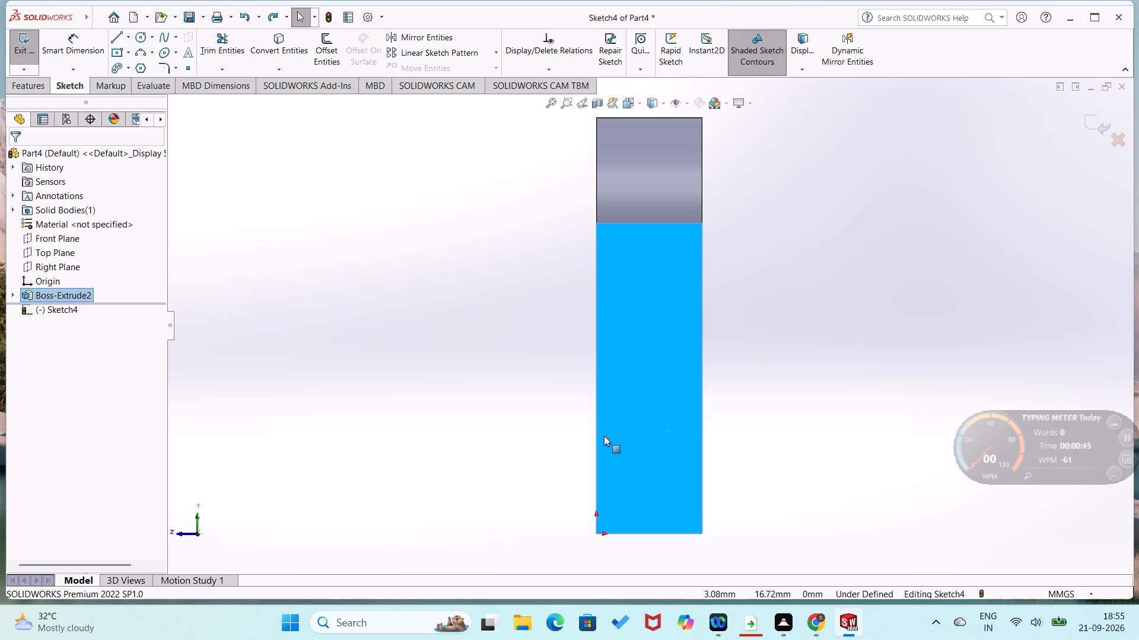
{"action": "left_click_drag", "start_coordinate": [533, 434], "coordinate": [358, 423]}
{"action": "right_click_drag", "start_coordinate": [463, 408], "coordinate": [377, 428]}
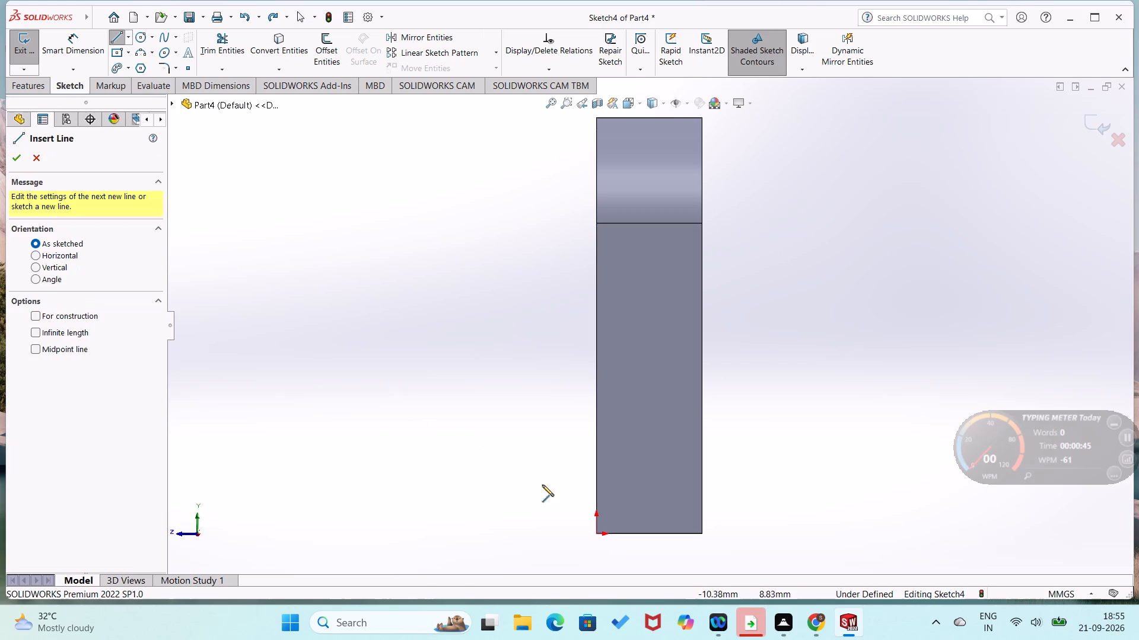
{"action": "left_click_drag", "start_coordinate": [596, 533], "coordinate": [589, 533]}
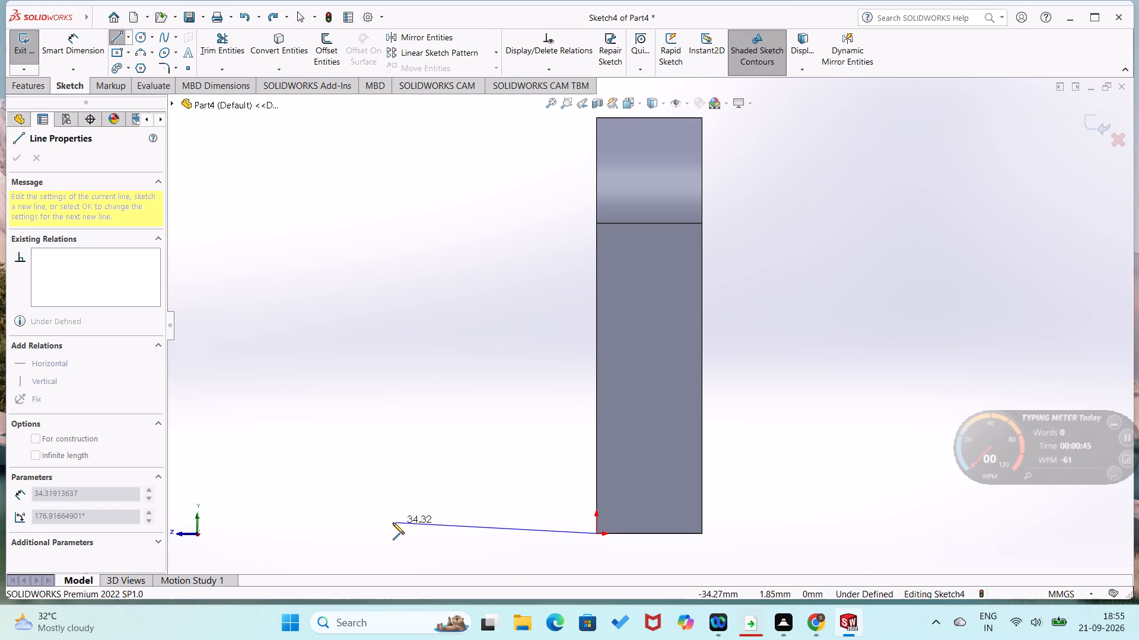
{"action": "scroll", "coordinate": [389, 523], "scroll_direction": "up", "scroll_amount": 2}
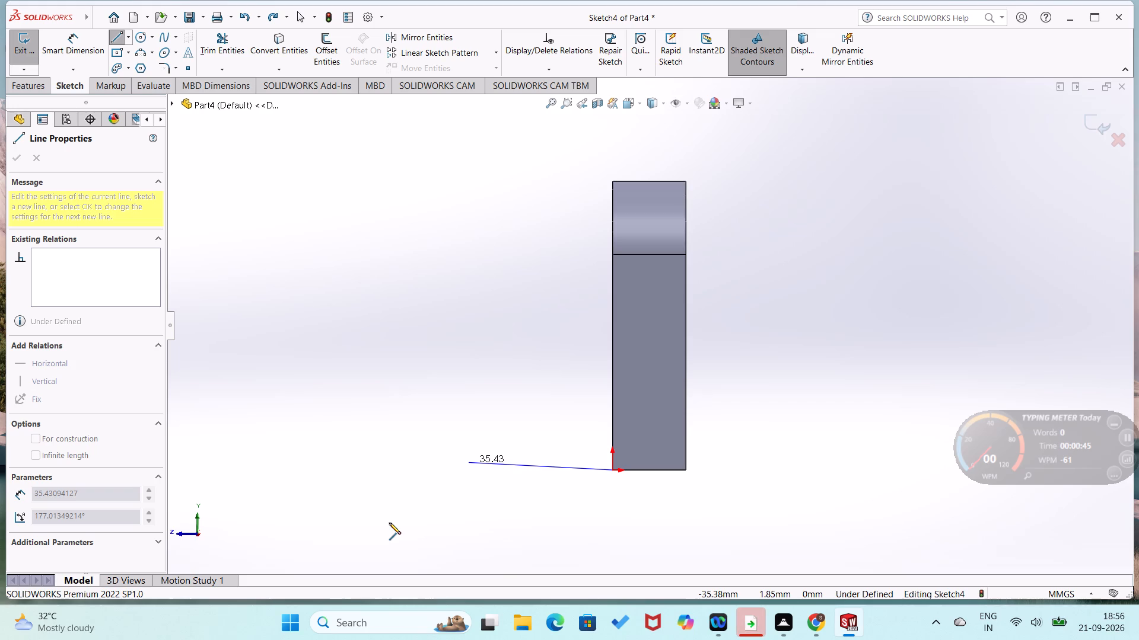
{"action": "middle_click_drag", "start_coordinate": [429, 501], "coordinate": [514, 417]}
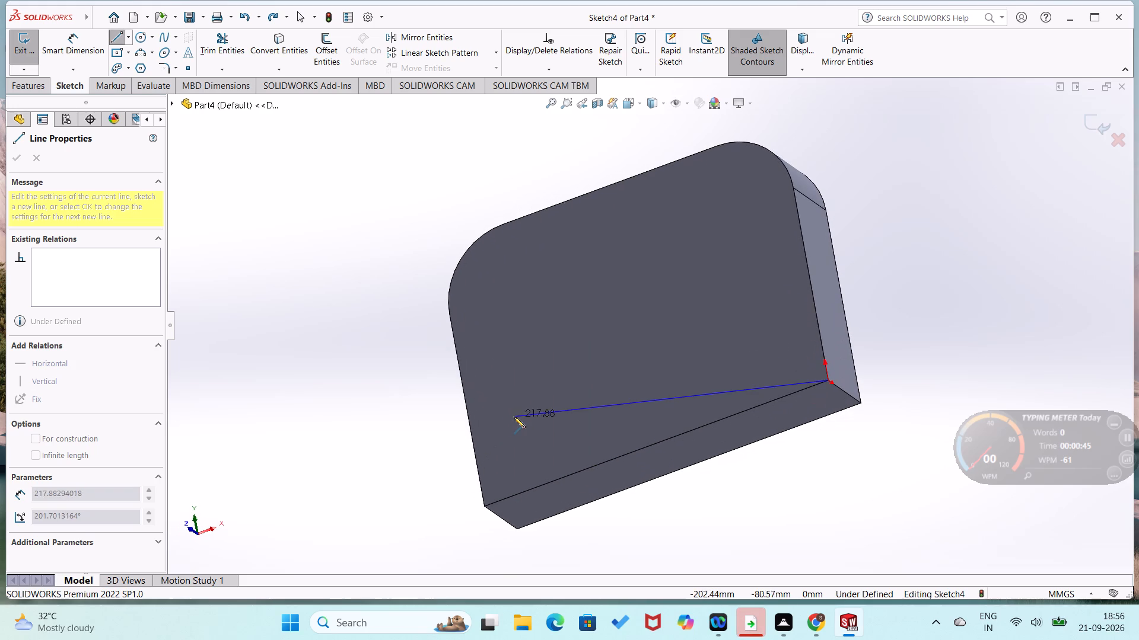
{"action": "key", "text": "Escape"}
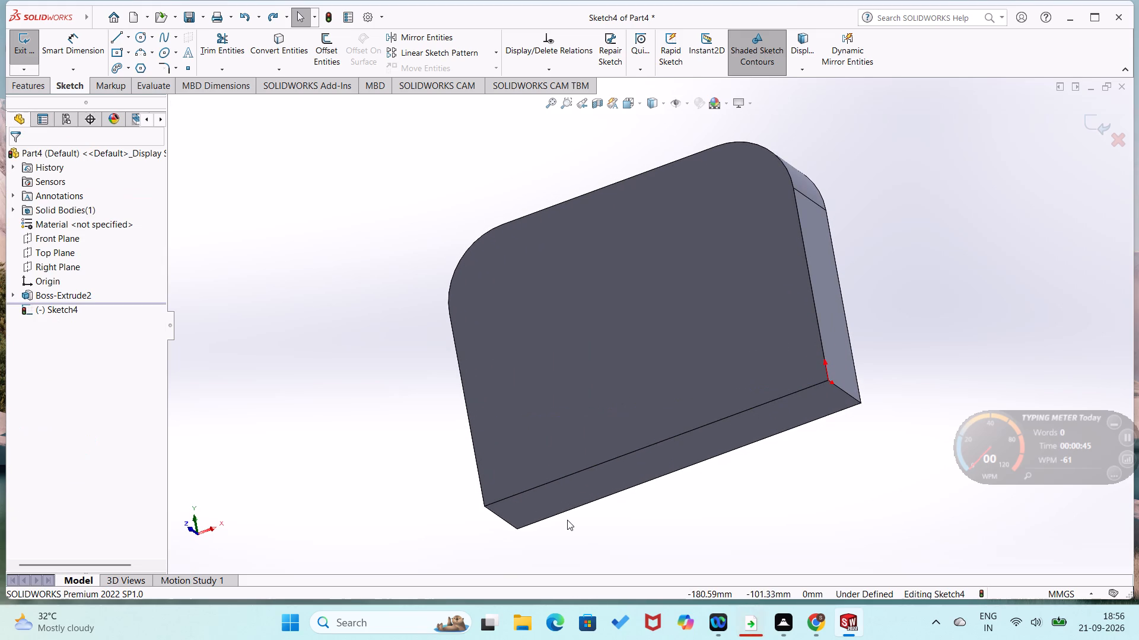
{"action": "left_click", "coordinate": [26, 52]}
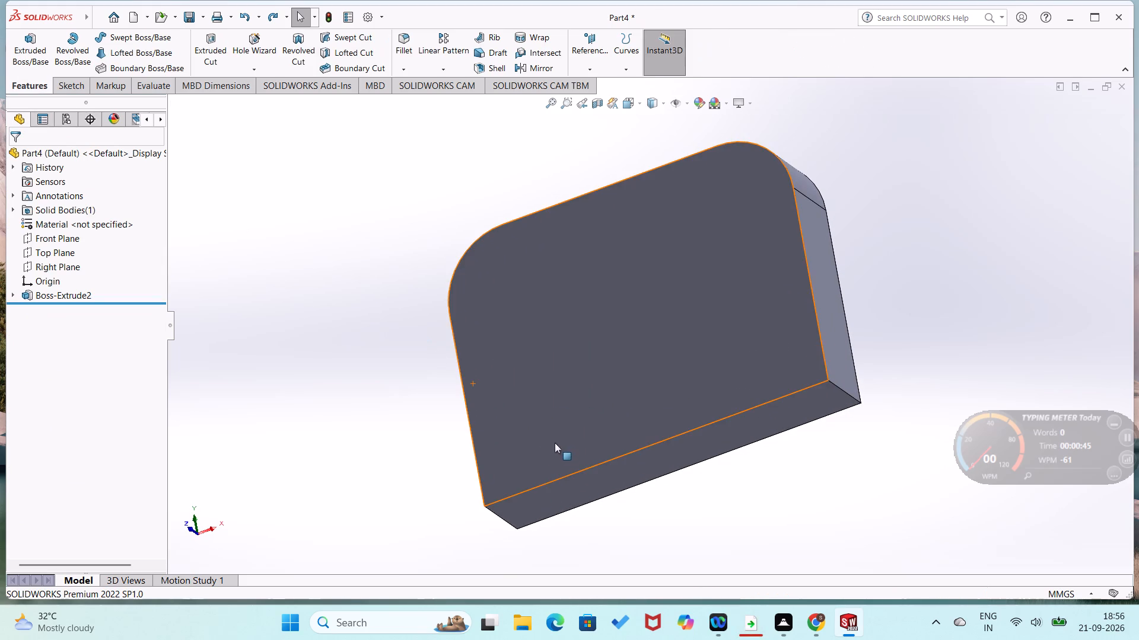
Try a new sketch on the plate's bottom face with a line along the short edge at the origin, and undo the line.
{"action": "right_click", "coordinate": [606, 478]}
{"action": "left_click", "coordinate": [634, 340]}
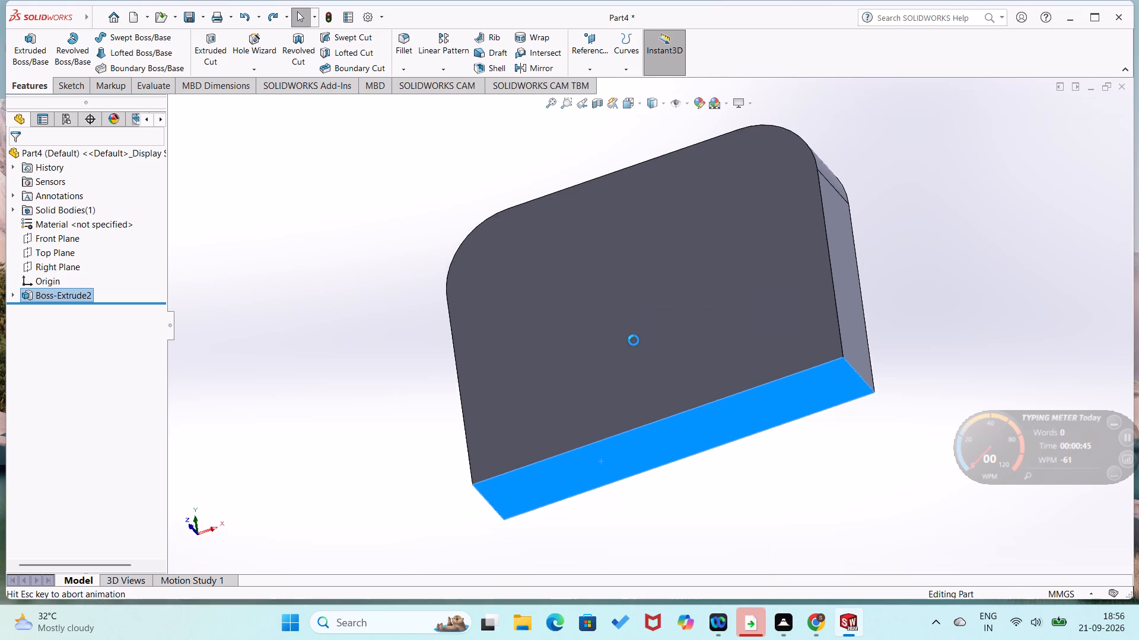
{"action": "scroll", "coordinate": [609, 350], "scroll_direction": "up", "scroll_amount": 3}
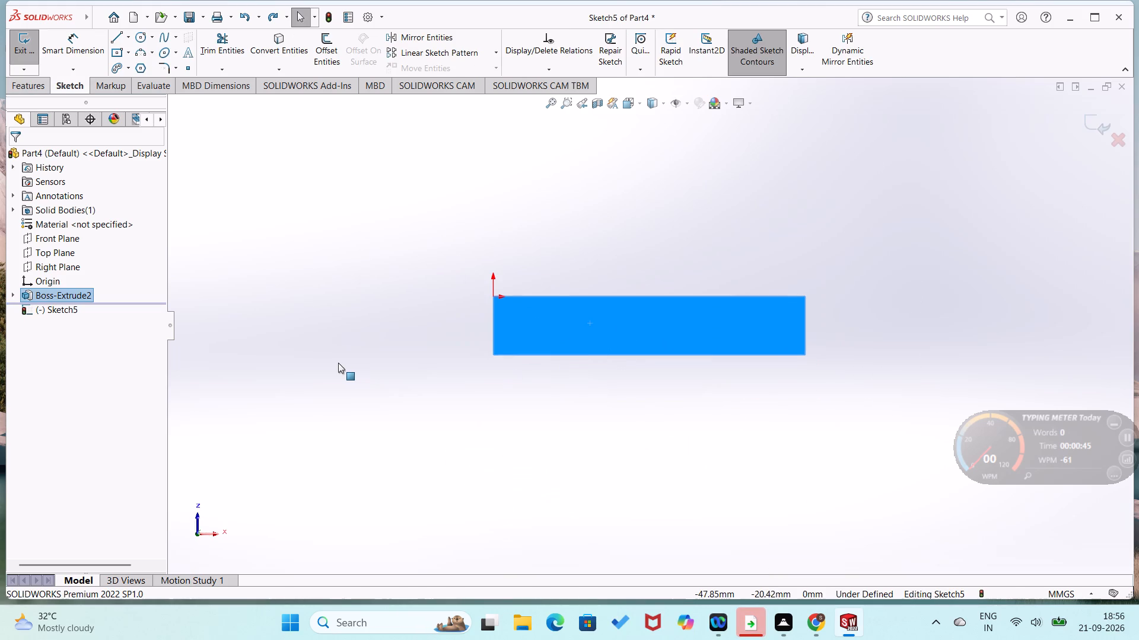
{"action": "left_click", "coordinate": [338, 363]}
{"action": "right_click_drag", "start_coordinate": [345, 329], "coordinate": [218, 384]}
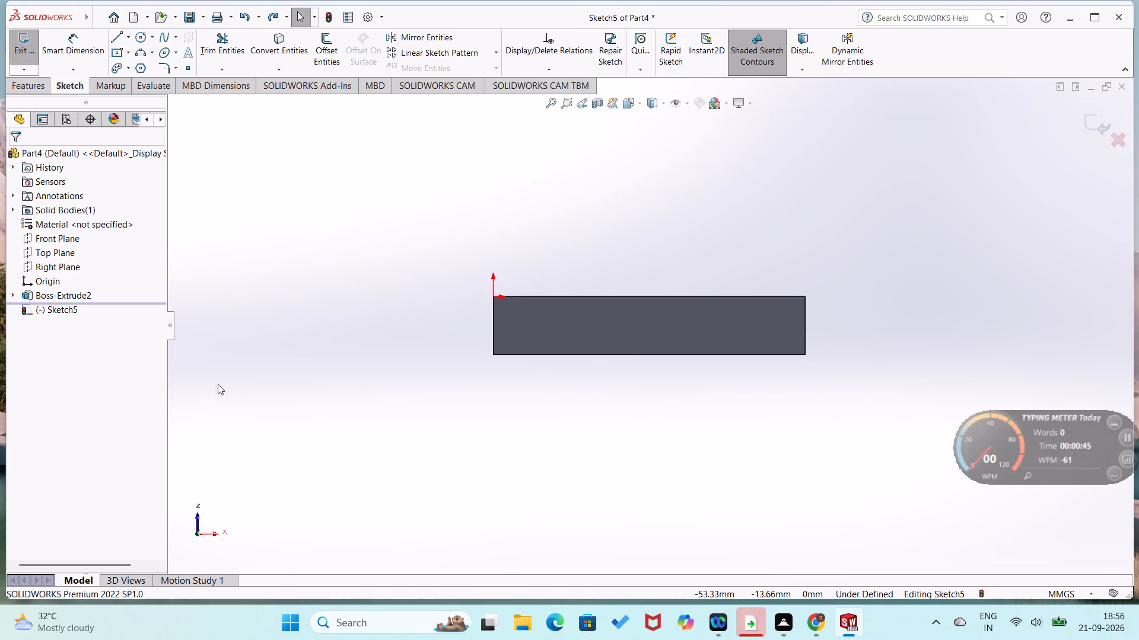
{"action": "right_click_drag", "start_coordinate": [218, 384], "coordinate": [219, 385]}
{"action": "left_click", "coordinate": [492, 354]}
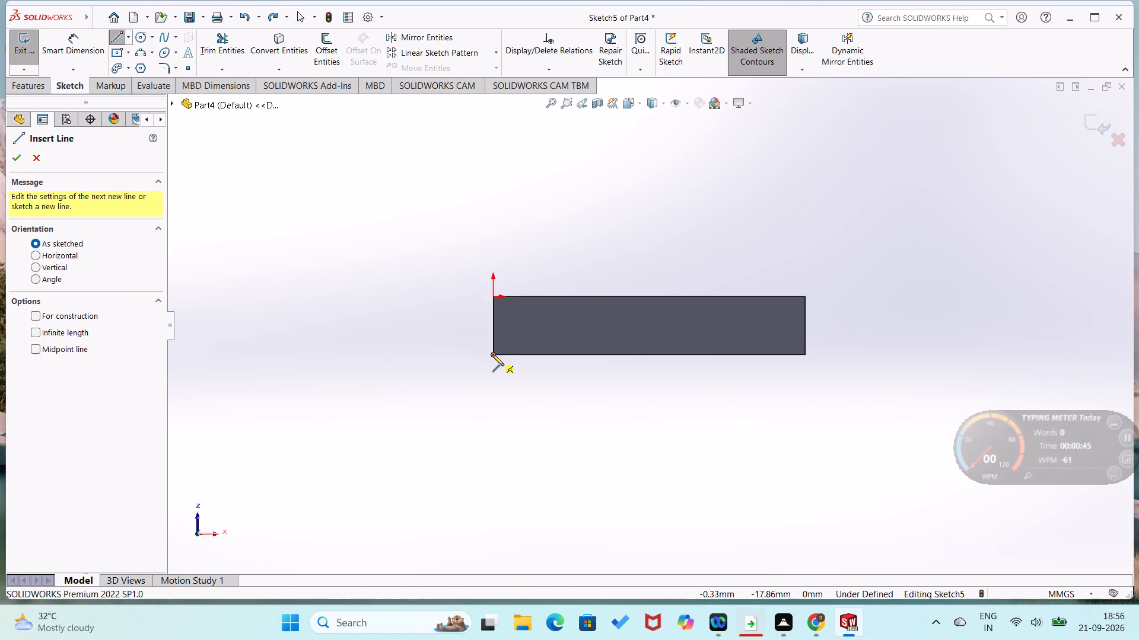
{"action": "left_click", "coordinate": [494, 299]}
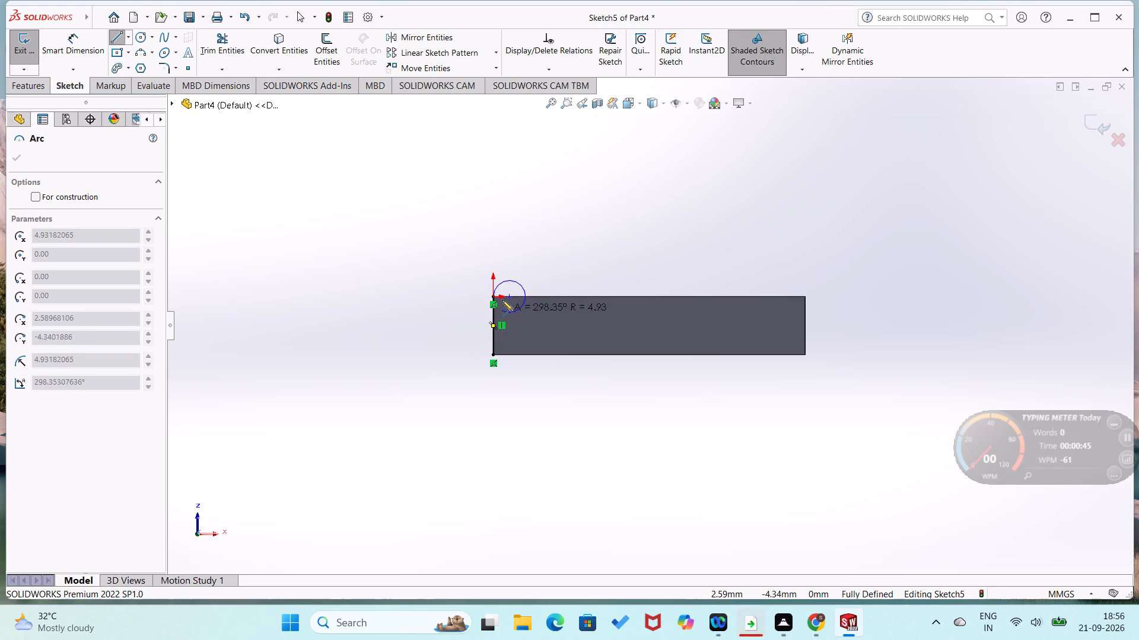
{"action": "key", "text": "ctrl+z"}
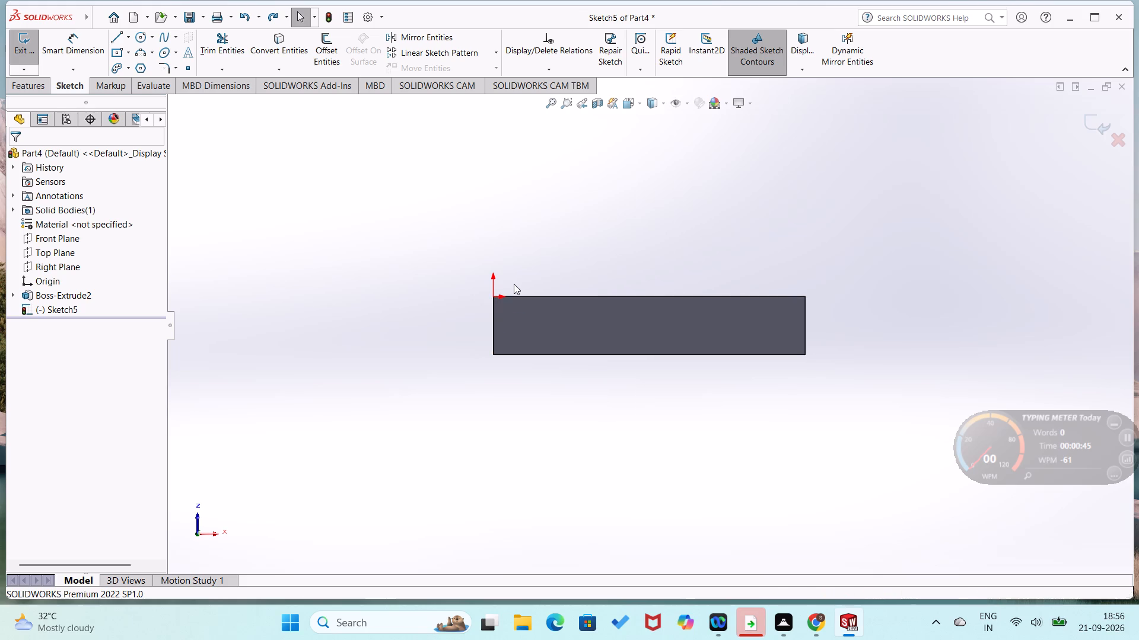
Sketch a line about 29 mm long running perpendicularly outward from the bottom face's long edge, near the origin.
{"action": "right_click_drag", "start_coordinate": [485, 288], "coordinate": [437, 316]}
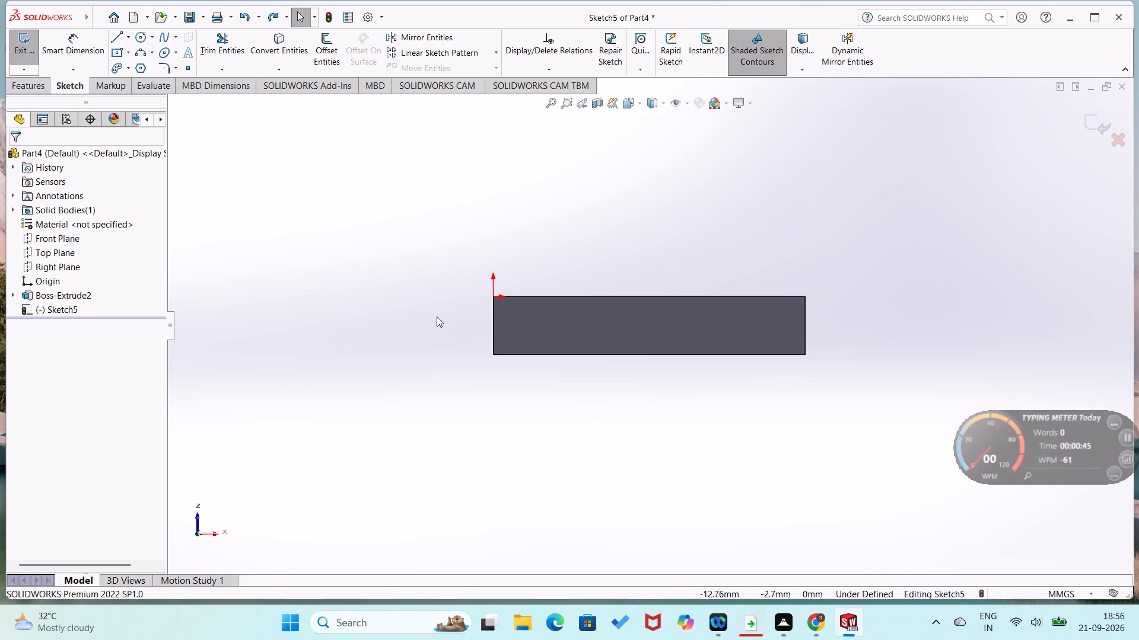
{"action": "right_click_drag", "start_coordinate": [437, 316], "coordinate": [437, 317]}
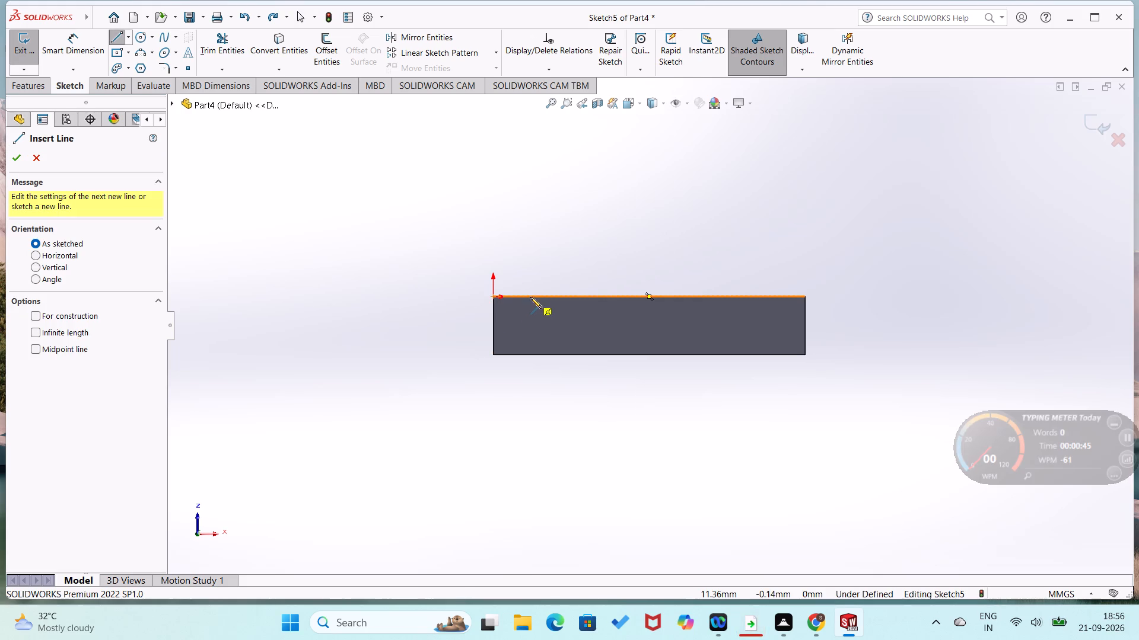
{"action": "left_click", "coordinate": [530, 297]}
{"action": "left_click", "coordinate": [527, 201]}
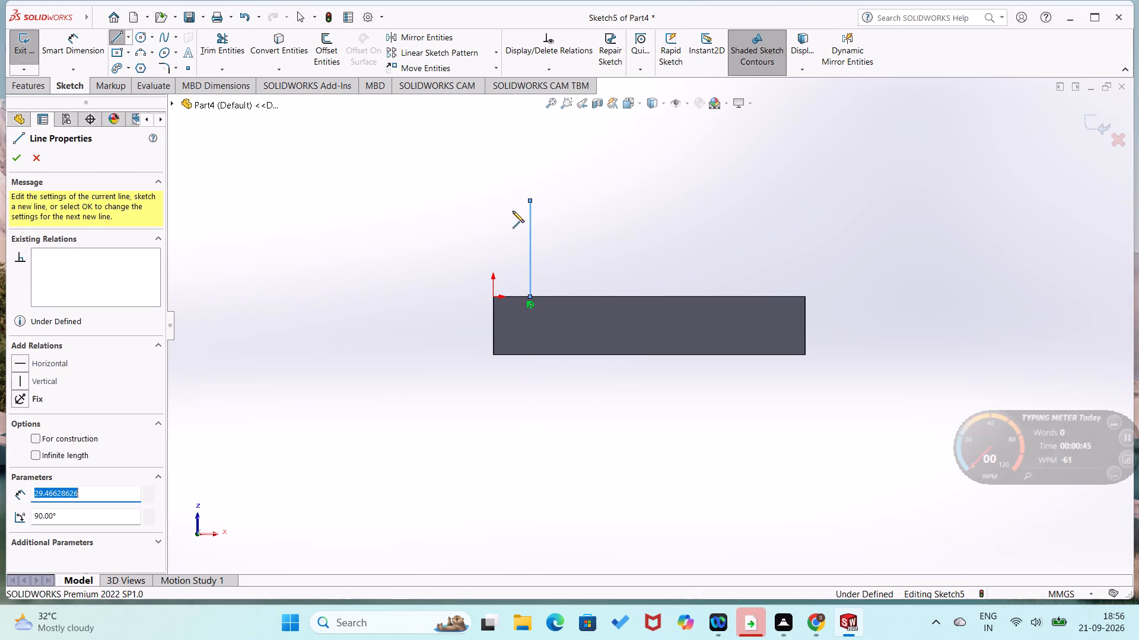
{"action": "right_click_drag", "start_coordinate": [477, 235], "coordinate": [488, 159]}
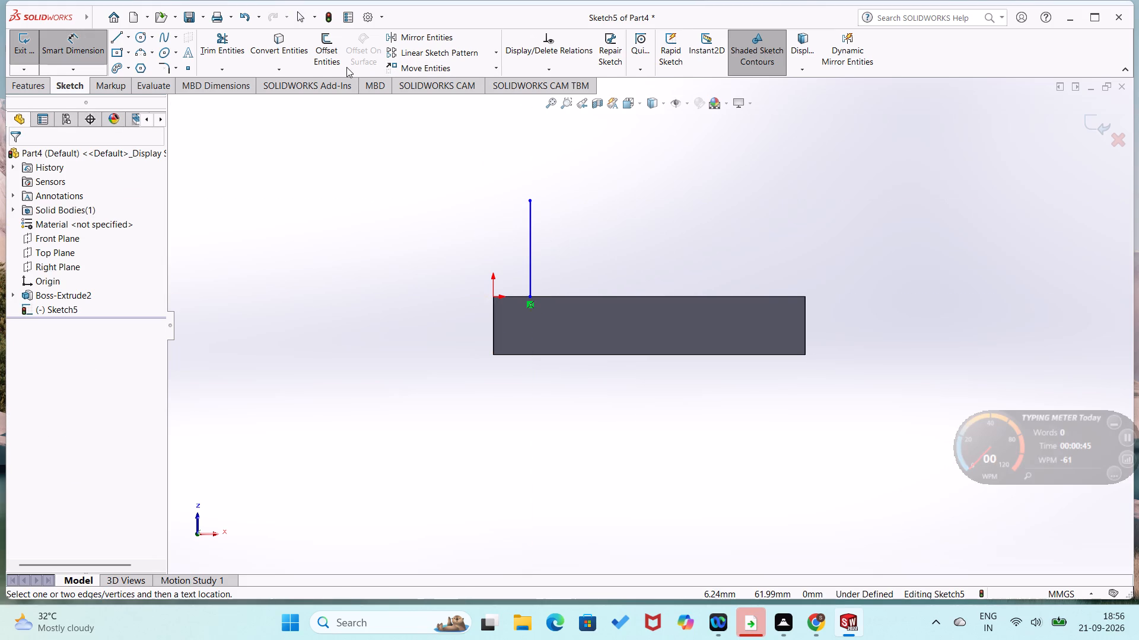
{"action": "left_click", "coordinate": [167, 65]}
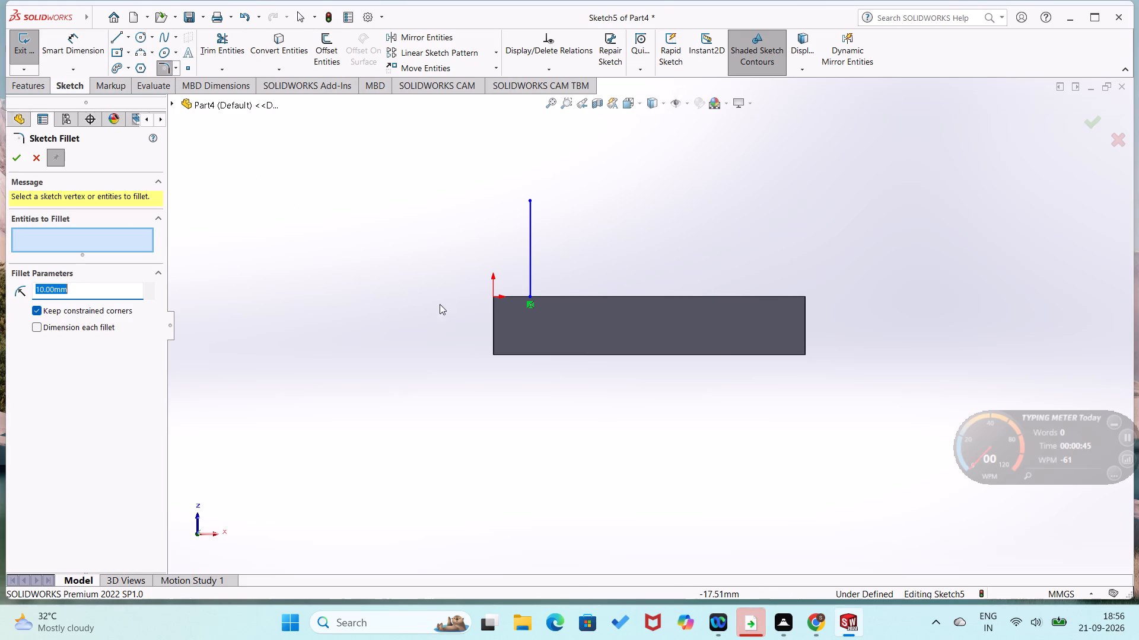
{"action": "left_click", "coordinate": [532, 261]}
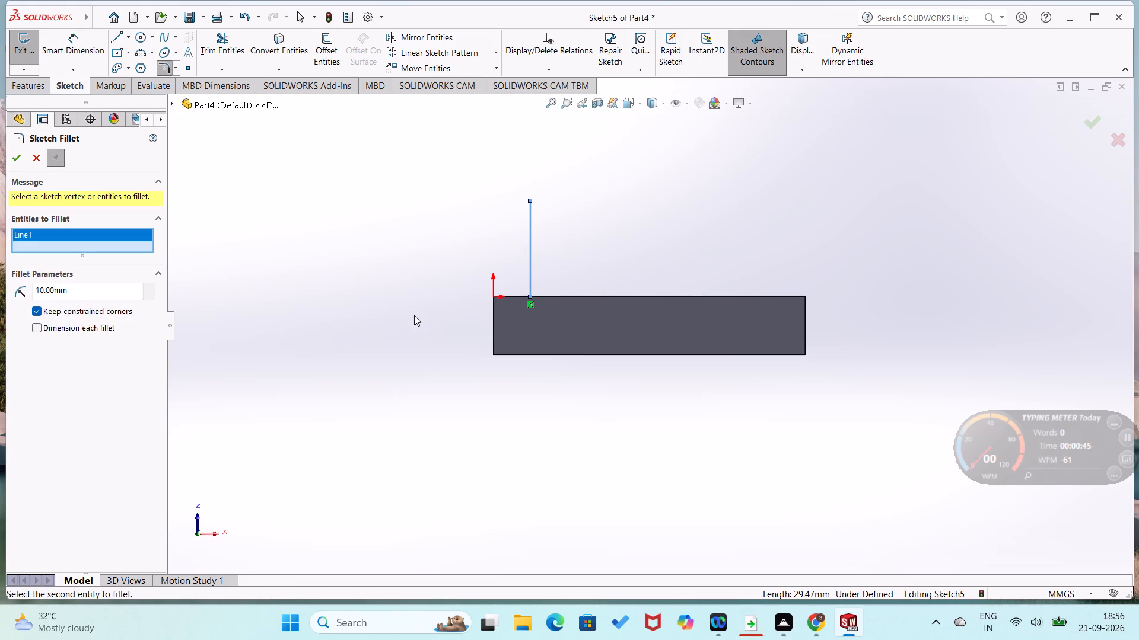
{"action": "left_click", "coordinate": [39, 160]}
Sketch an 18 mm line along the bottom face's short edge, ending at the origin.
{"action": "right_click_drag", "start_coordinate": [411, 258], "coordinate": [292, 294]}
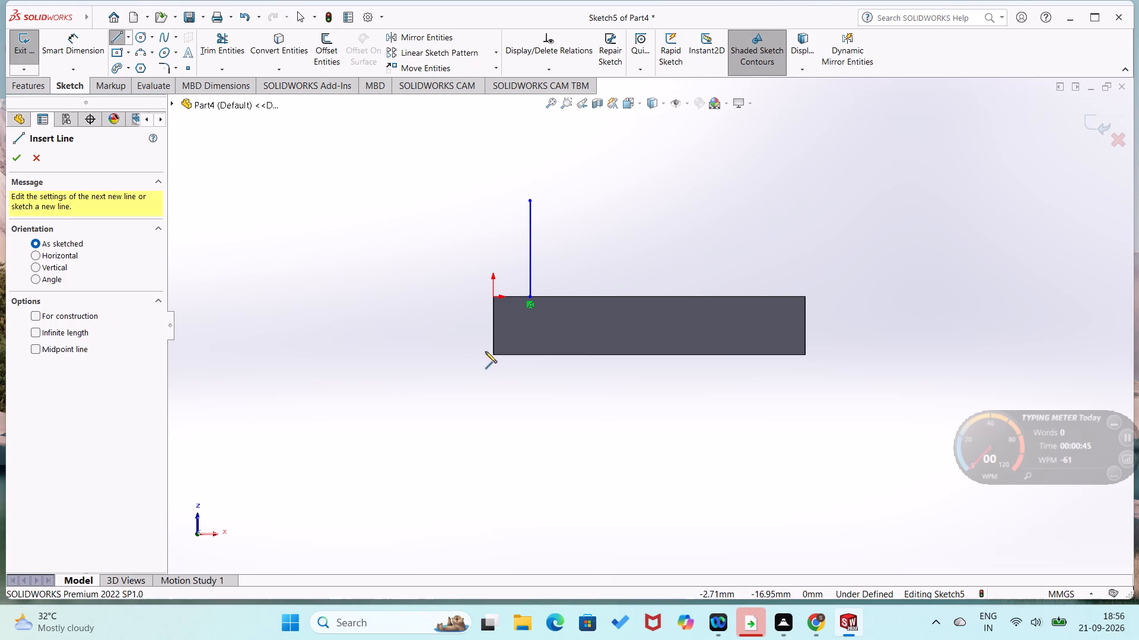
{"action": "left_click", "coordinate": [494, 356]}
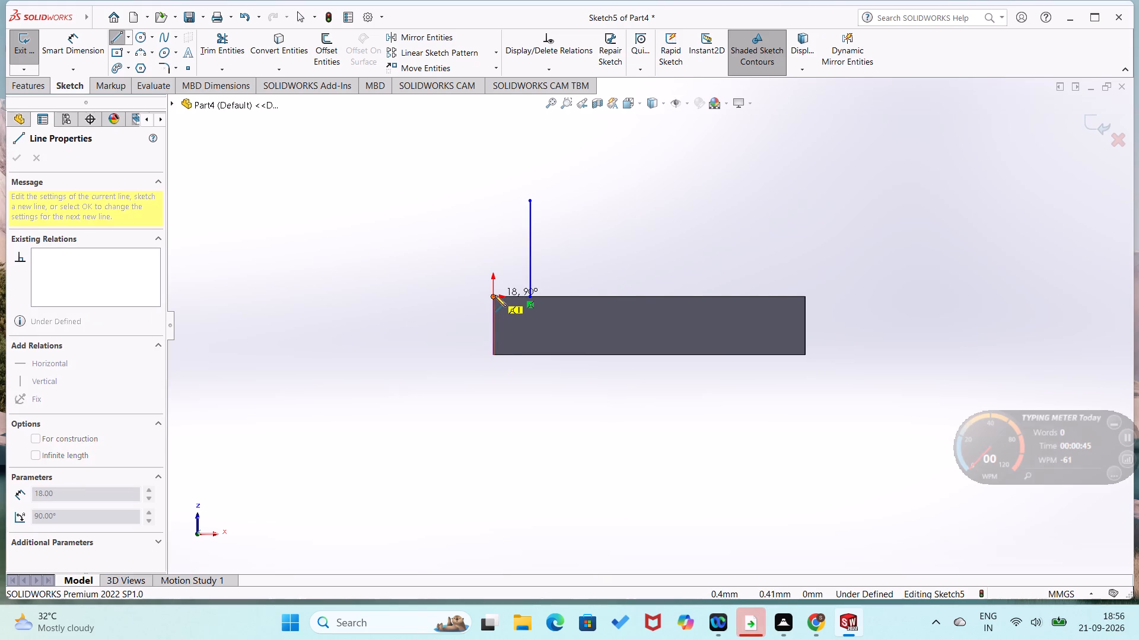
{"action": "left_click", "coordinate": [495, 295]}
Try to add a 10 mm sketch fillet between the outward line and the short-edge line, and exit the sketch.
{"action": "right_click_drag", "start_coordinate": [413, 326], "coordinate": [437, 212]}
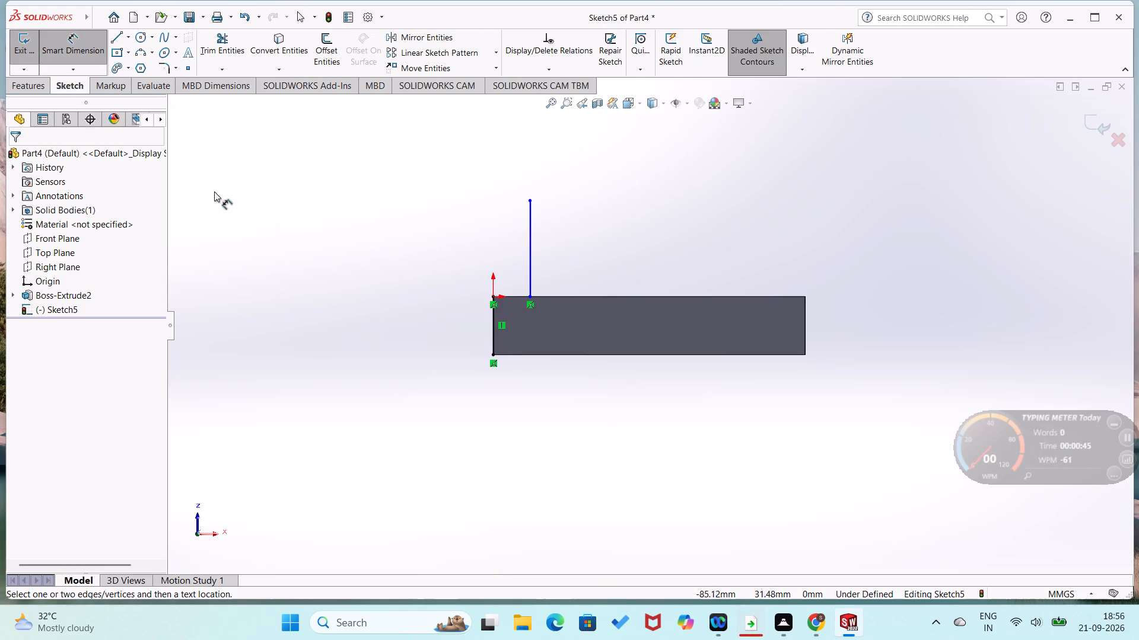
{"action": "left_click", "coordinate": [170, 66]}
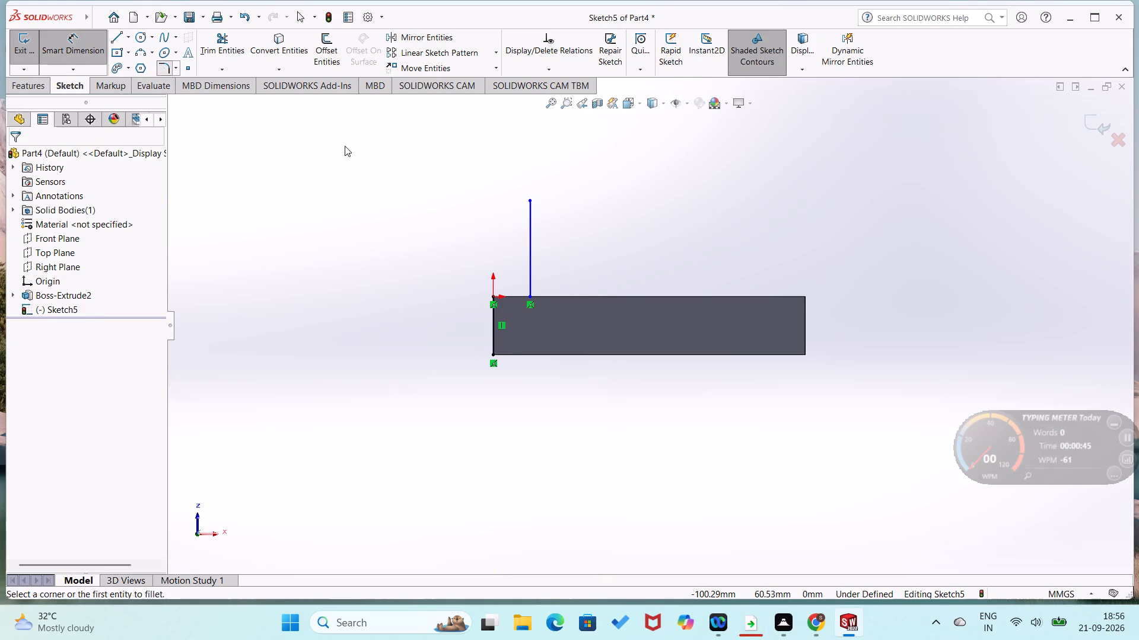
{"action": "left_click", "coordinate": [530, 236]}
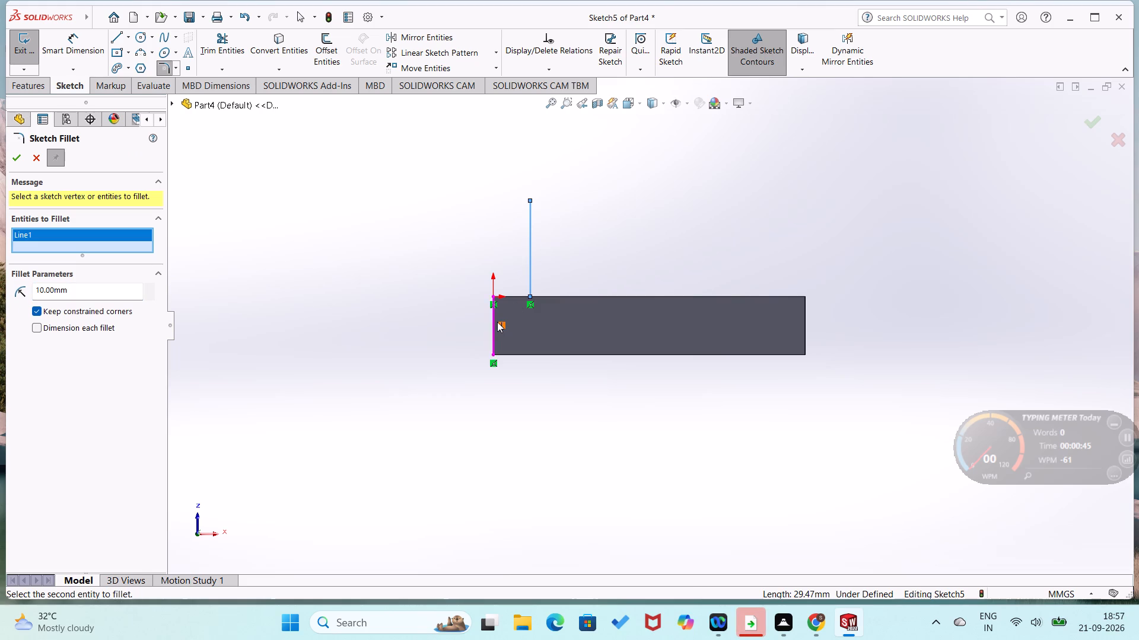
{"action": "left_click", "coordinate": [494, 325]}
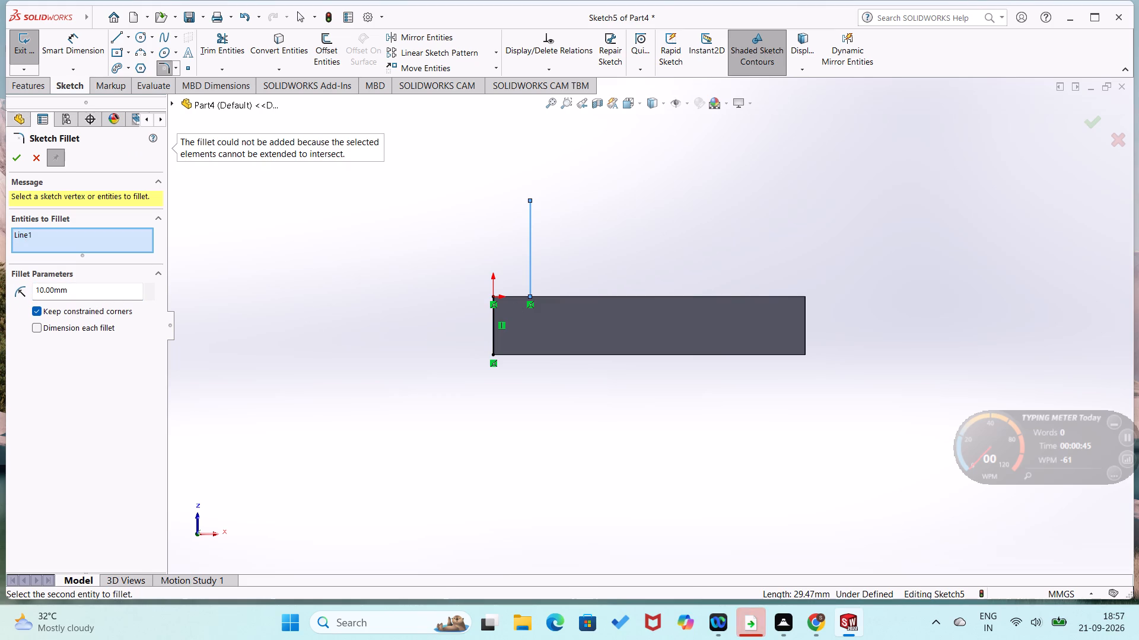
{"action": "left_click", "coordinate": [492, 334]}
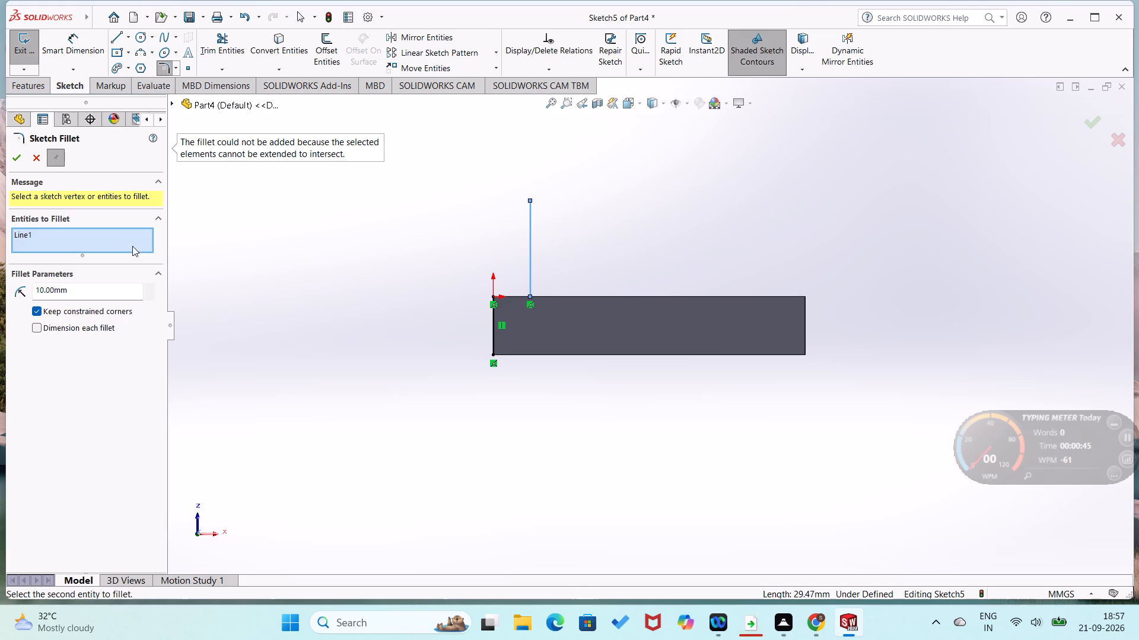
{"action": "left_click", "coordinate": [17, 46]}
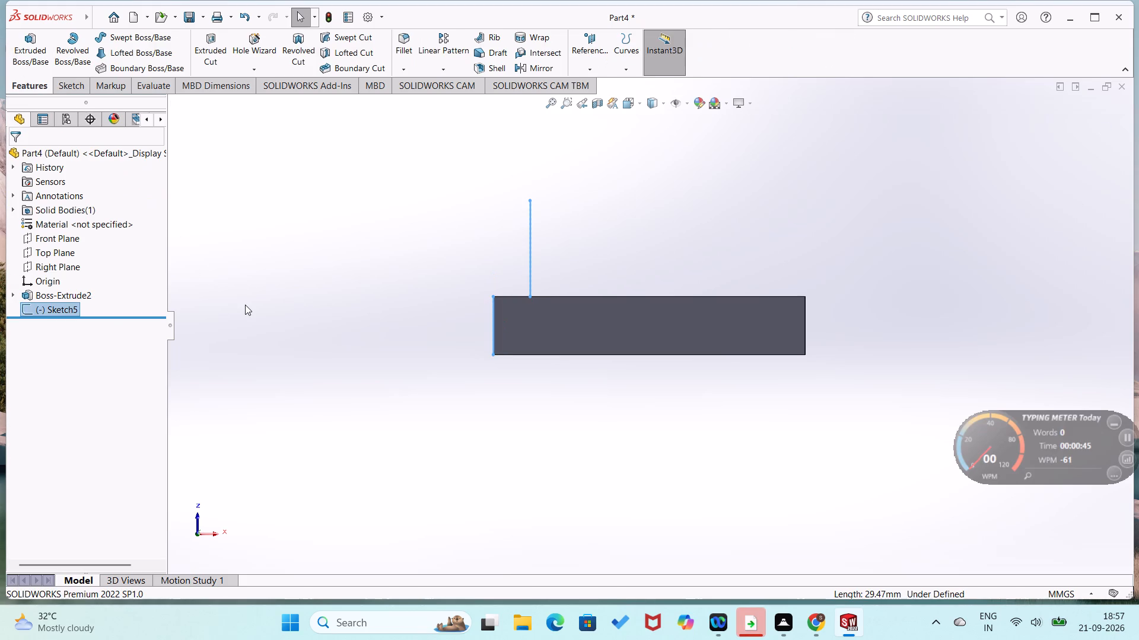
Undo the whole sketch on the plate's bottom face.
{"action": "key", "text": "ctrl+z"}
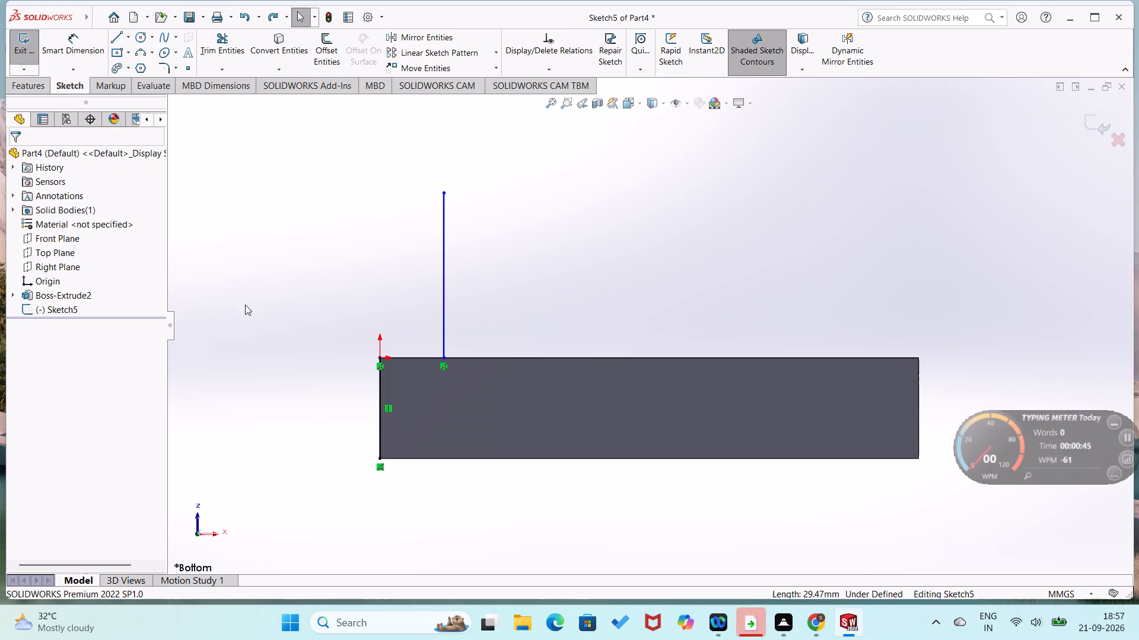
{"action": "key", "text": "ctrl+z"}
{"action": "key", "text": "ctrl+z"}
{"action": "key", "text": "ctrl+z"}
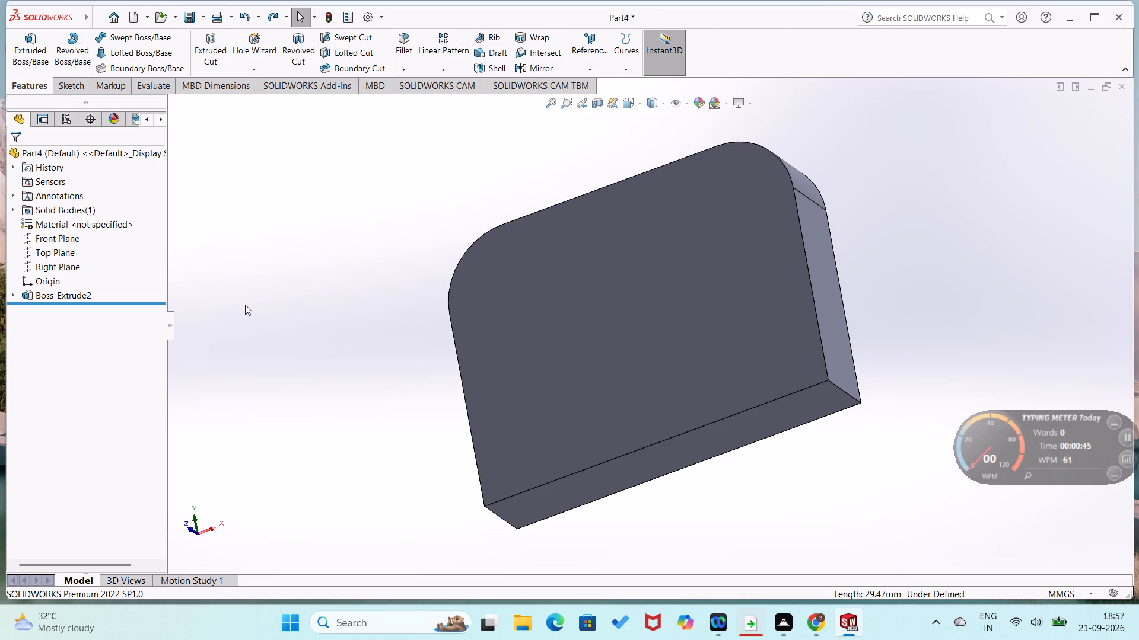
On the plate's narrow side face, start a sketch and draw a circle of about 6.9 mm radius centred on the origin.
{"action": "right_click", "coordinate": [846, 342]}
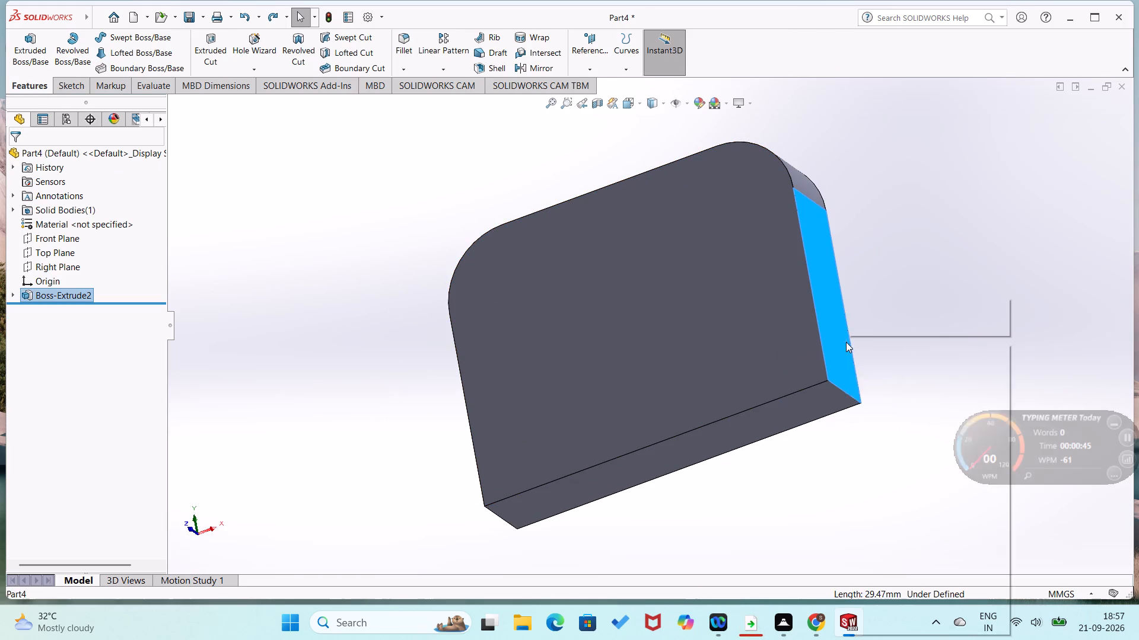
{"action": "left_click", "coordinate": [870, 324]}
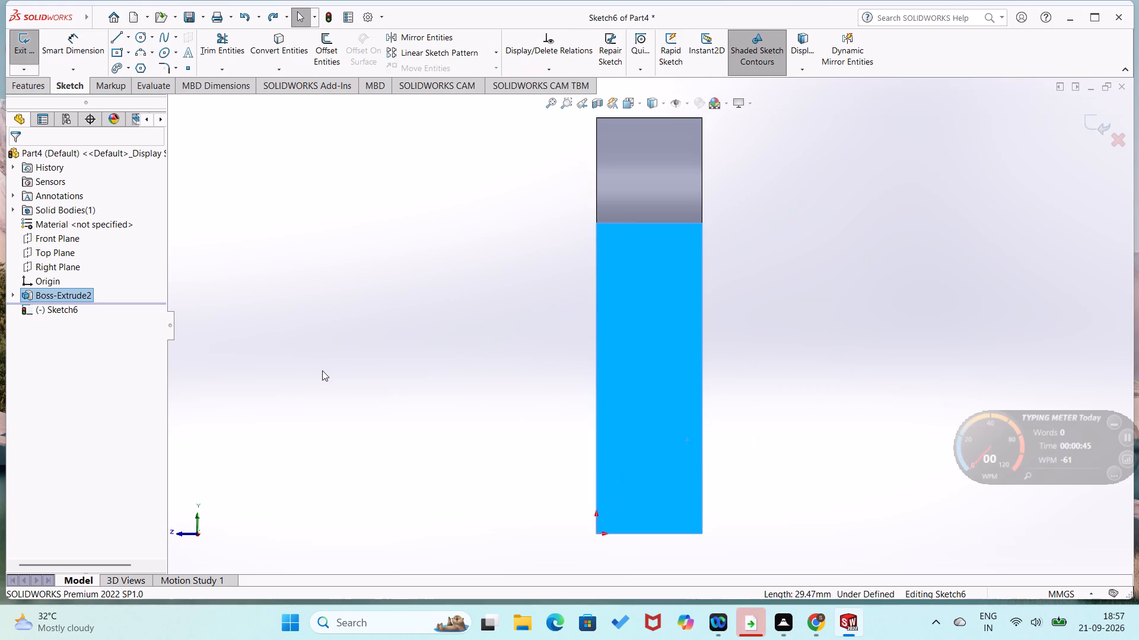
{"action": "scroll", "coordinate": [323, 370], "scroll_direction": "up", "scroll_amount": 1}
{"action": "right_click_drag", "start_coordinate": [363, 379], "coordinate": [475, 294]}
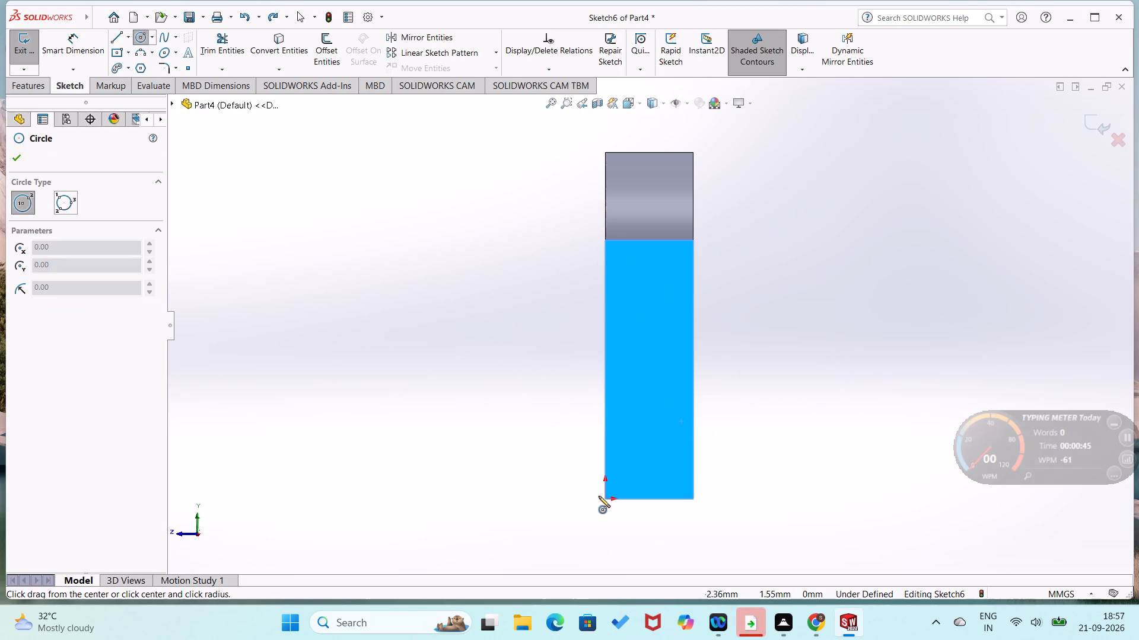
{"action": "left_click", "coordinate": [606, 500]}
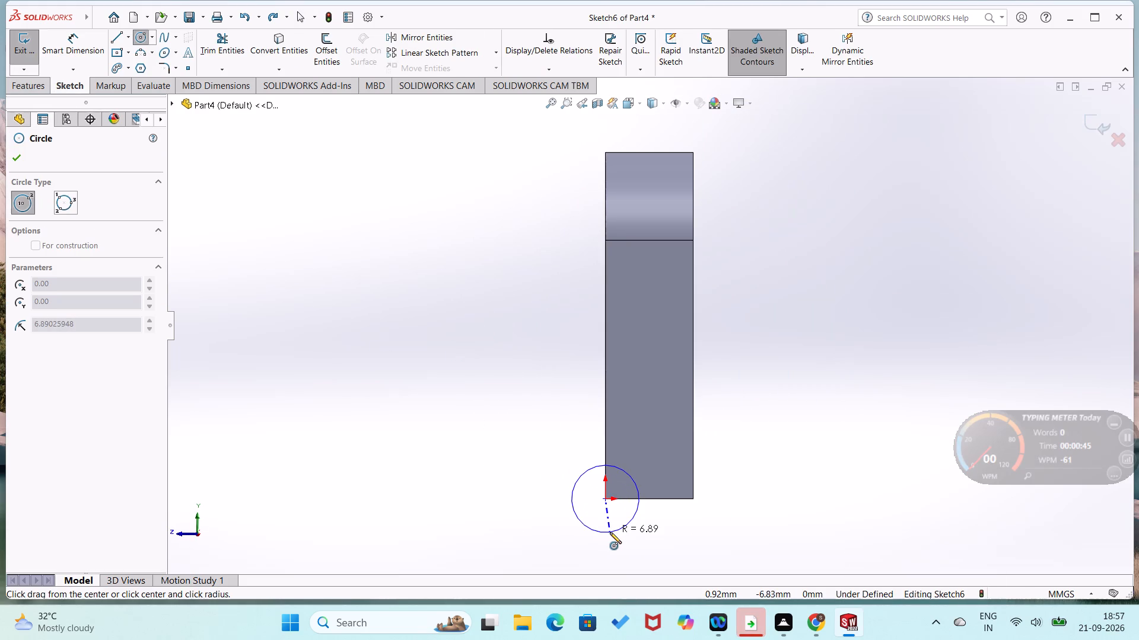
{"action": "left_click", "coordinate": [610, 532]}
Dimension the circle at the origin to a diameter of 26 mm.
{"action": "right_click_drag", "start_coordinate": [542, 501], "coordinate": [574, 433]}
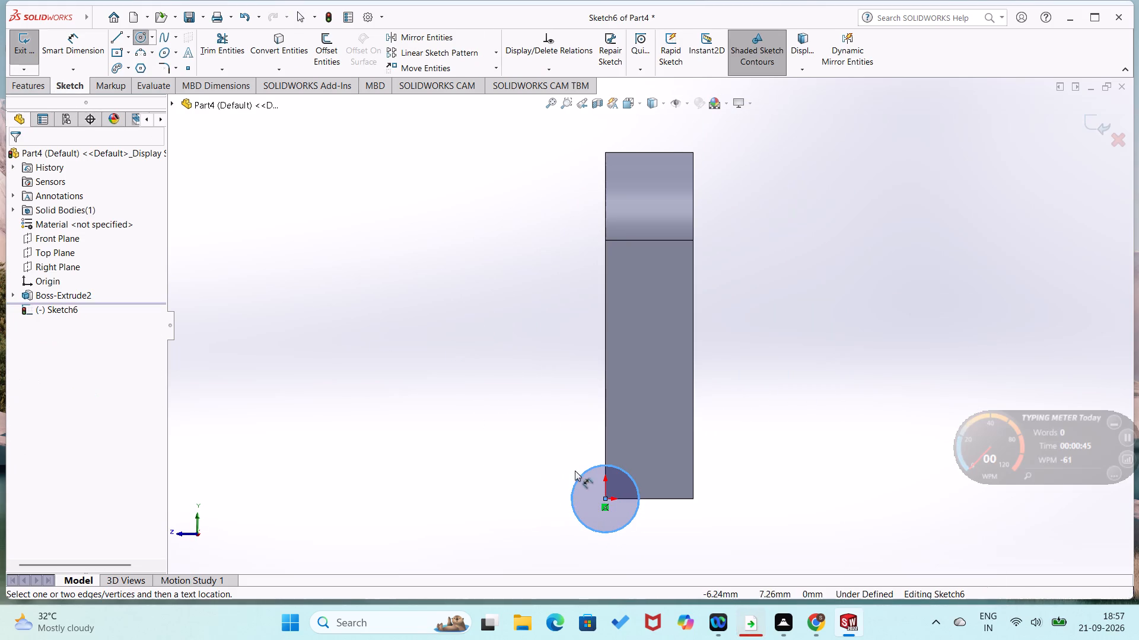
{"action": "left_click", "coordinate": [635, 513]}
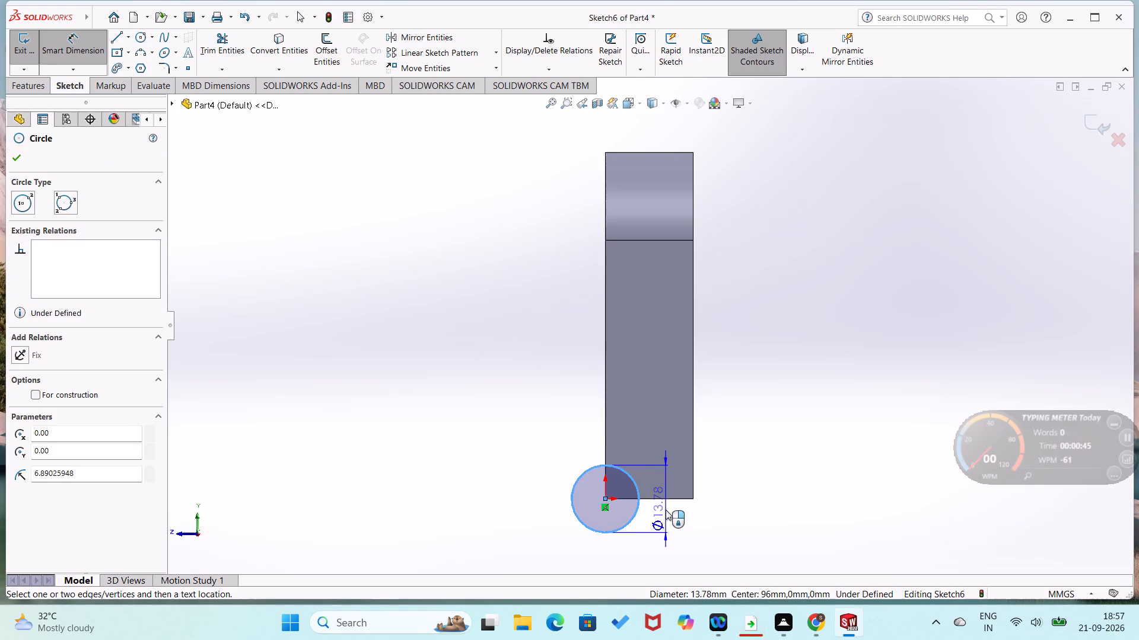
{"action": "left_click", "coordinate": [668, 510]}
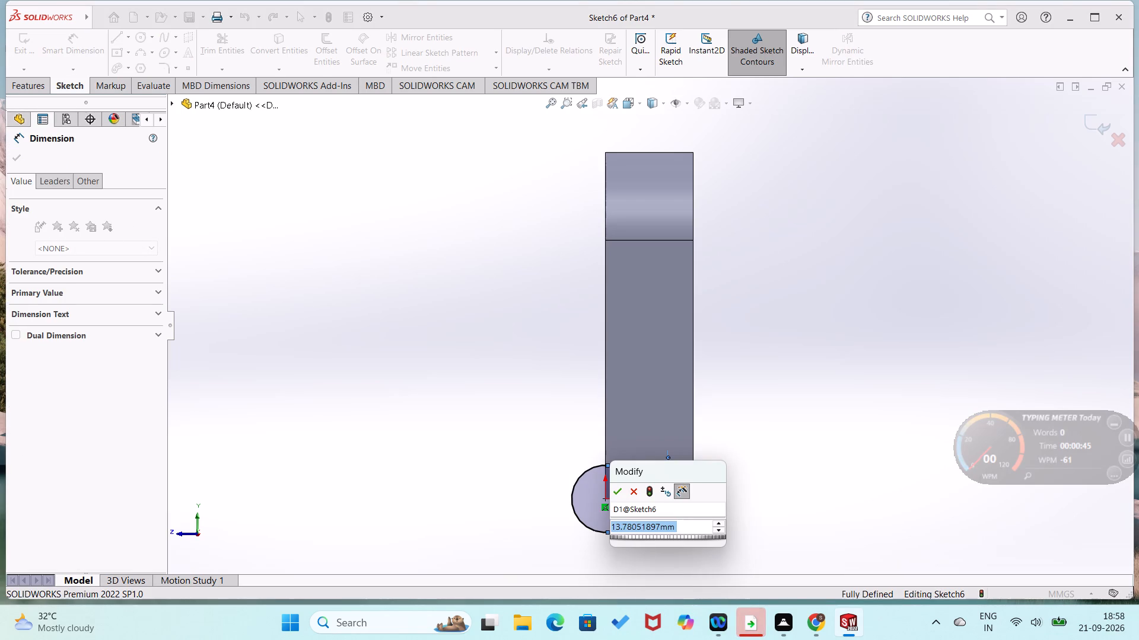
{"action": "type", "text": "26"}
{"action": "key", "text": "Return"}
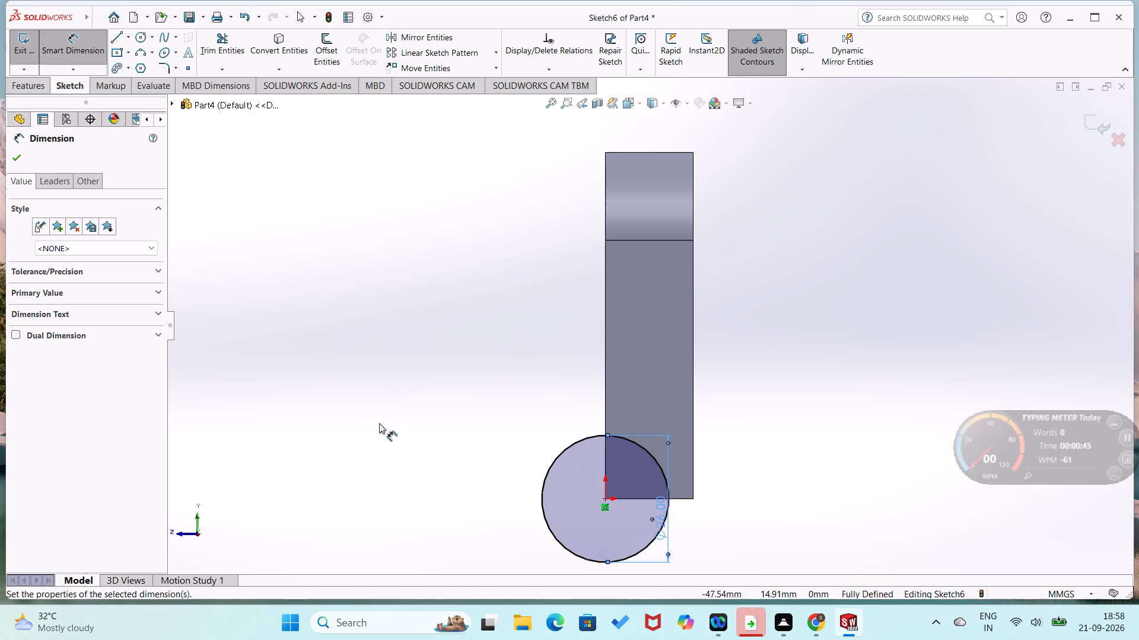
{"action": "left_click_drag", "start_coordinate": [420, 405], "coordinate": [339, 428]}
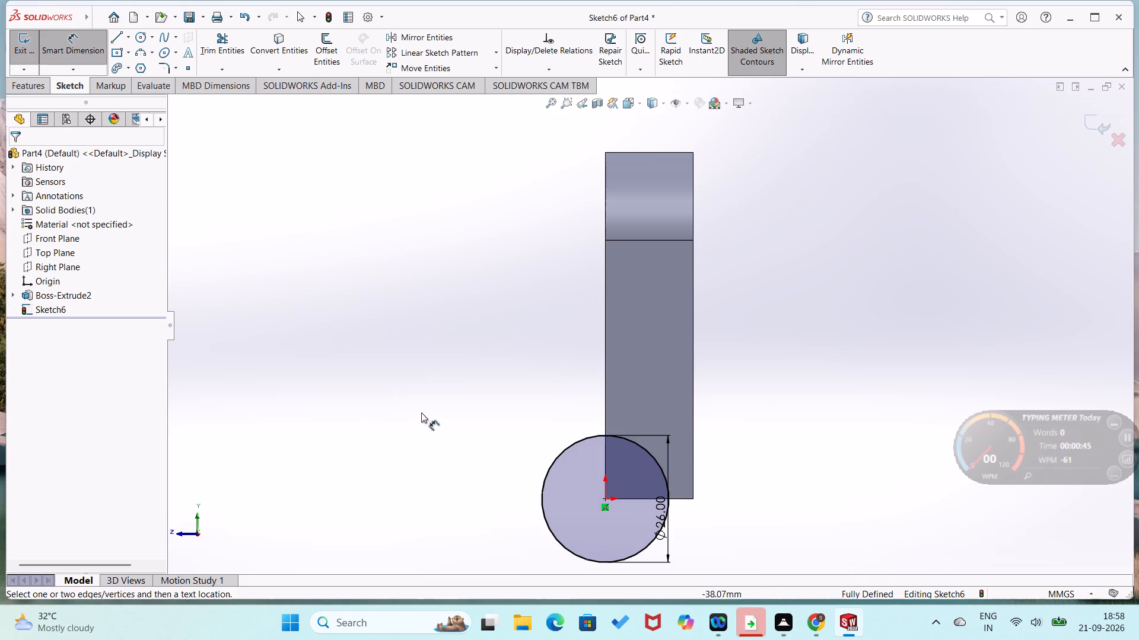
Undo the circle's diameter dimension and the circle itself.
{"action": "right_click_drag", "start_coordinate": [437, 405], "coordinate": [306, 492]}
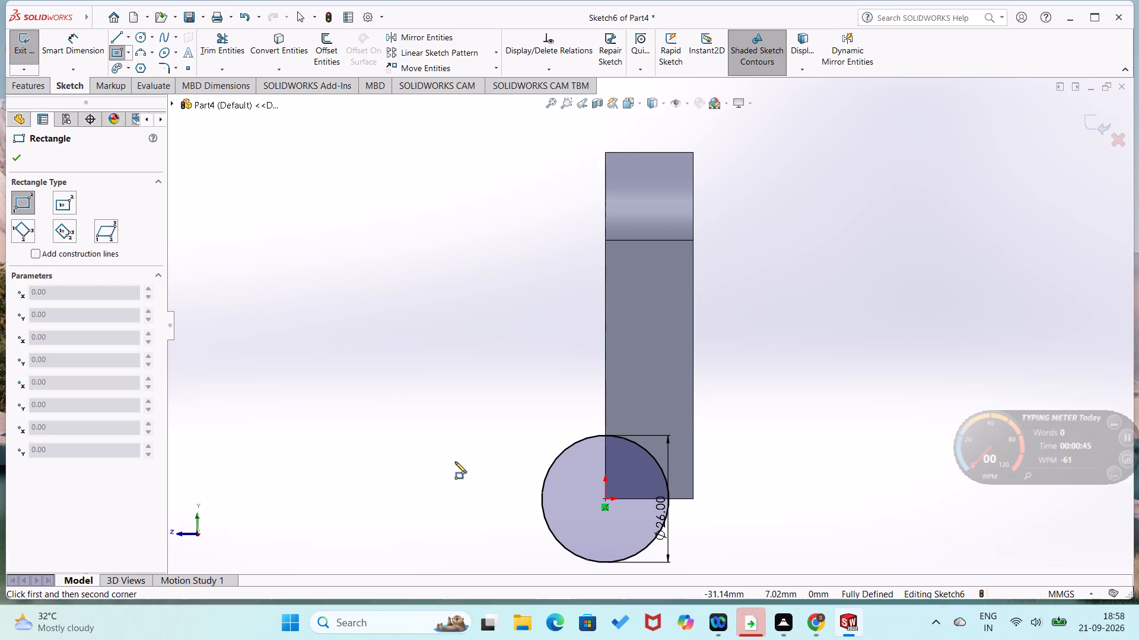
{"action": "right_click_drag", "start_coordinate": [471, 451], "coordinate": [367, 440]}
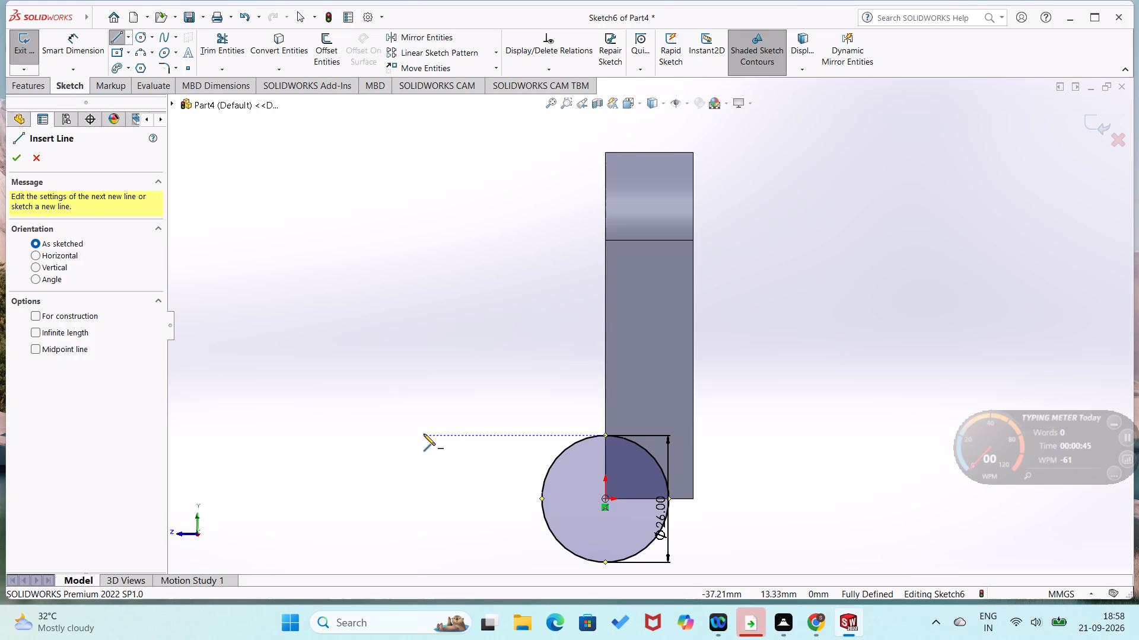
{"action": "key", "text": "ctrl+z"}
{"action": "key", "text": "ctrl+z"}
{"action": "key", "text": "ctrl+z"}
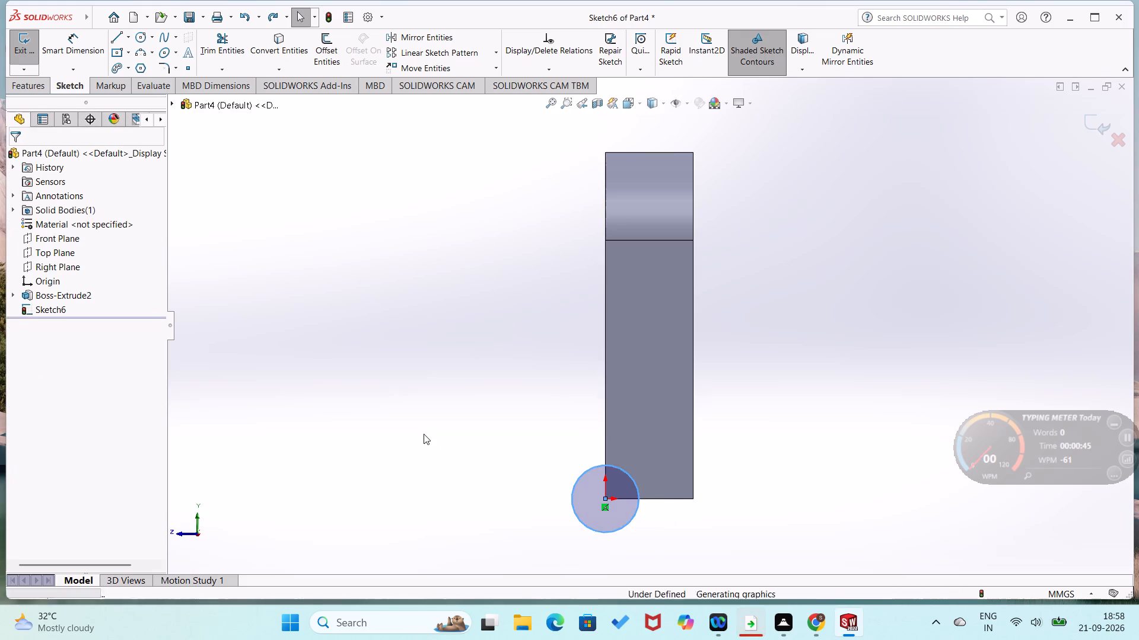
Sketch a horizontal line from the origin, pointing away from the plate, and dimension its length to 13 mm.
{"action": "right_click_drag", "start_coordinate": [474, 429], "coordinate": [319, 513]}
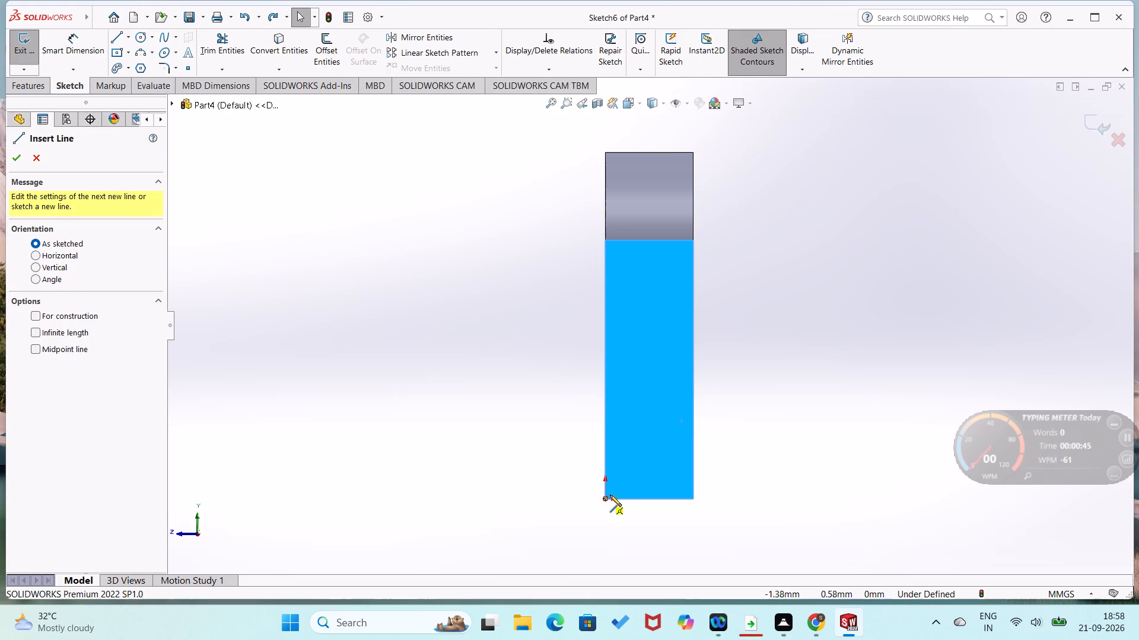
{"action": "left_click_drag", "start_coordinate": [604, 497], "coordinate": [597, 500]}
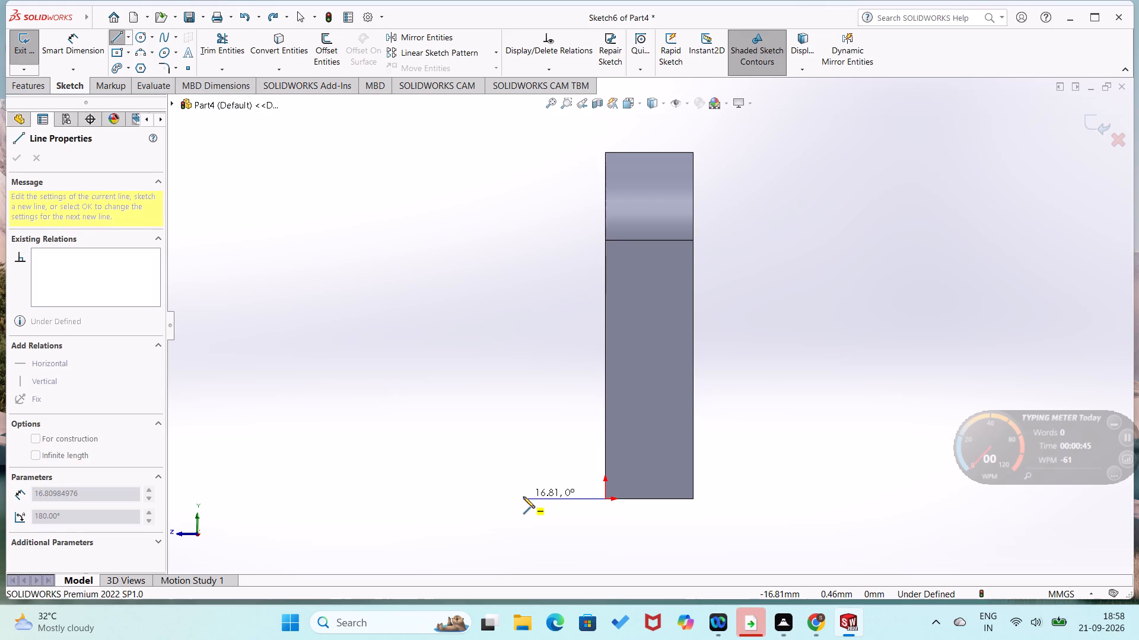
{"action": "left_click", "coordinate": [523, 497]}
{"action": "right_click_drag", "start_coordinate": [512, 497], "coordinate": [537, 425]}
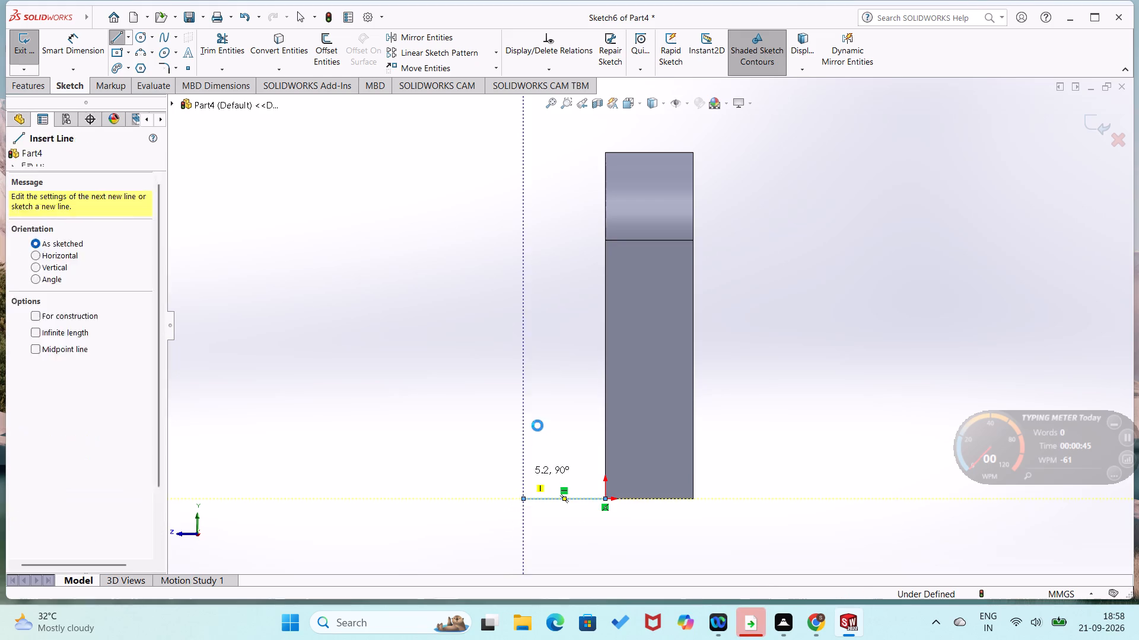
{"action": "left_click", "coordinate": [550, 498]}
{"action": "left_click", "coordinate": [558, 535]}
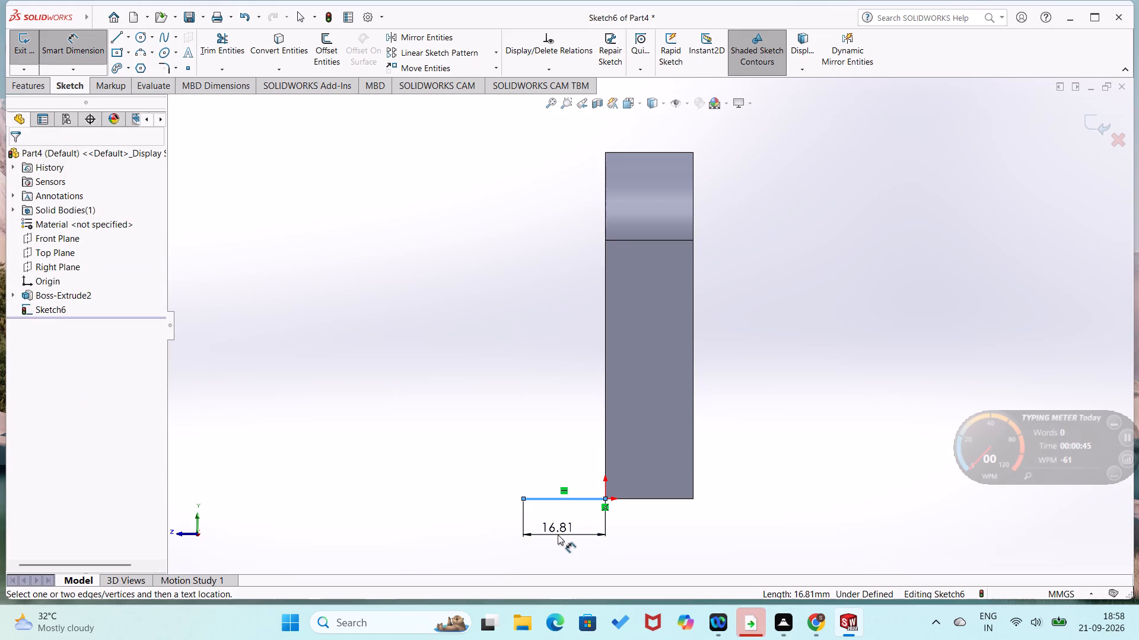
{"action": "type", "text": "13"}
{"action": "key", "text": "Return"}
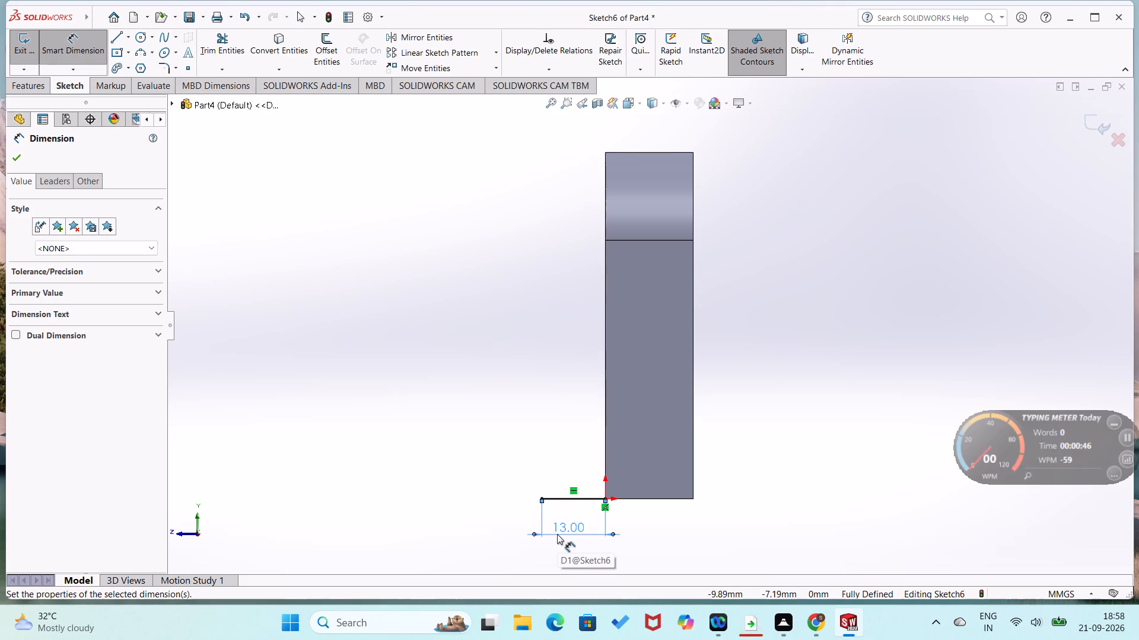
{"action": "left_click", "coordinate": [340, 463]}
Draw a circle of 13 mm radius centred on the line's free end and passing through the origin.
{"action": "right_click_drag", "start_coordinate": [403, 451], "coordinate": [510, 392]}
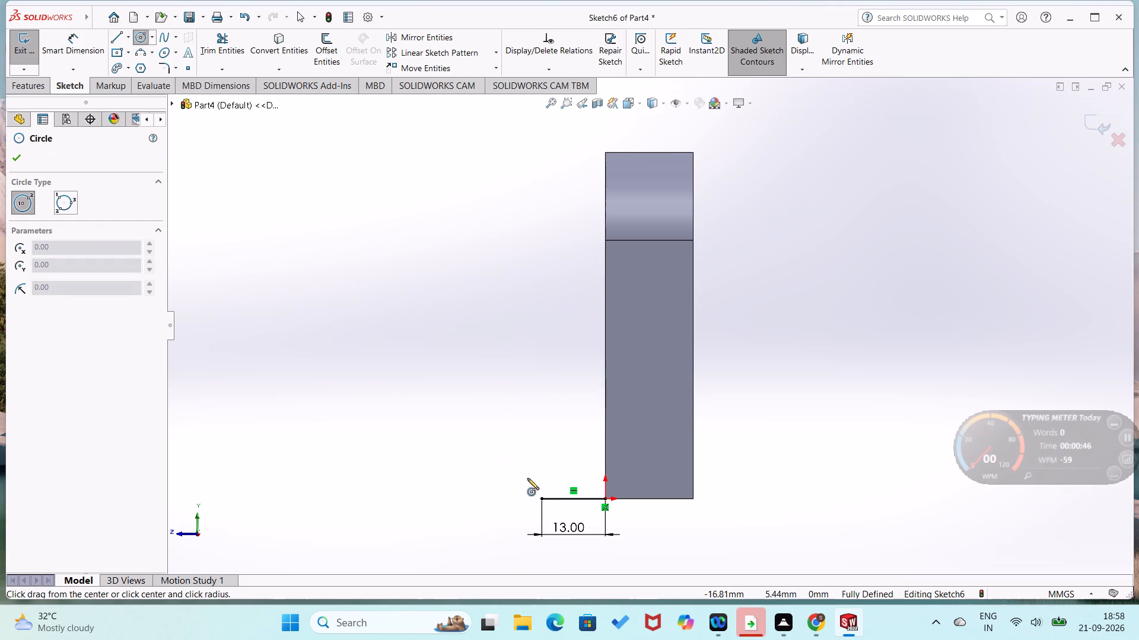
{"action": "left_click", "coordinate": [539, 498]}
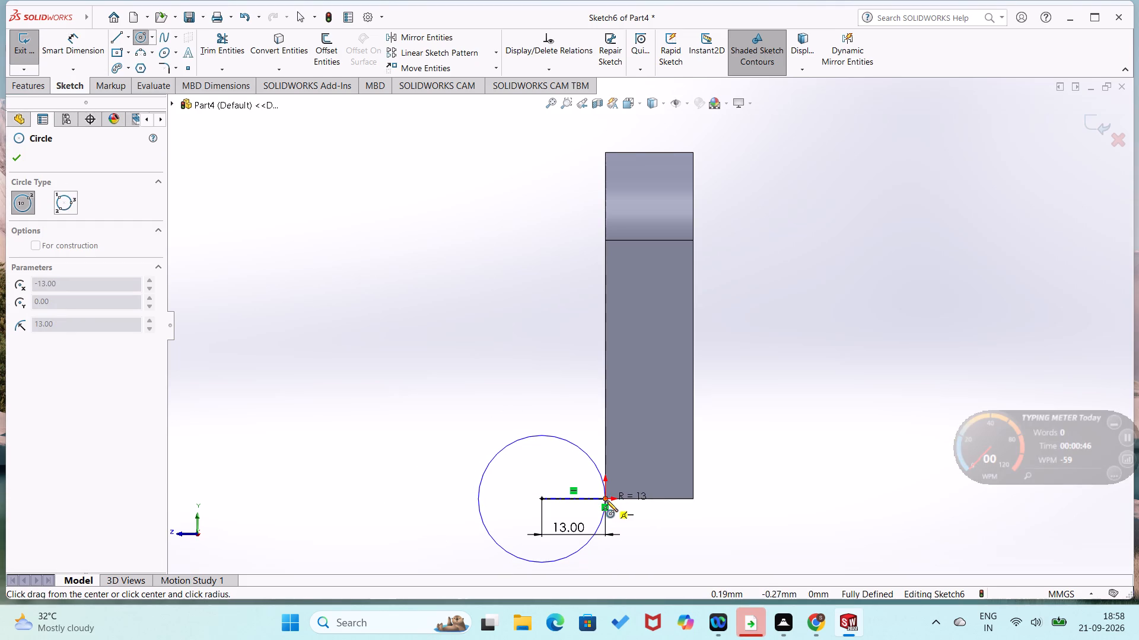
{"action": "left_click", "coordinate": [605, 498]}
{"action": "right_click_drag", "start_coordinate": [422, 452], "coordinate": [437, 351]}
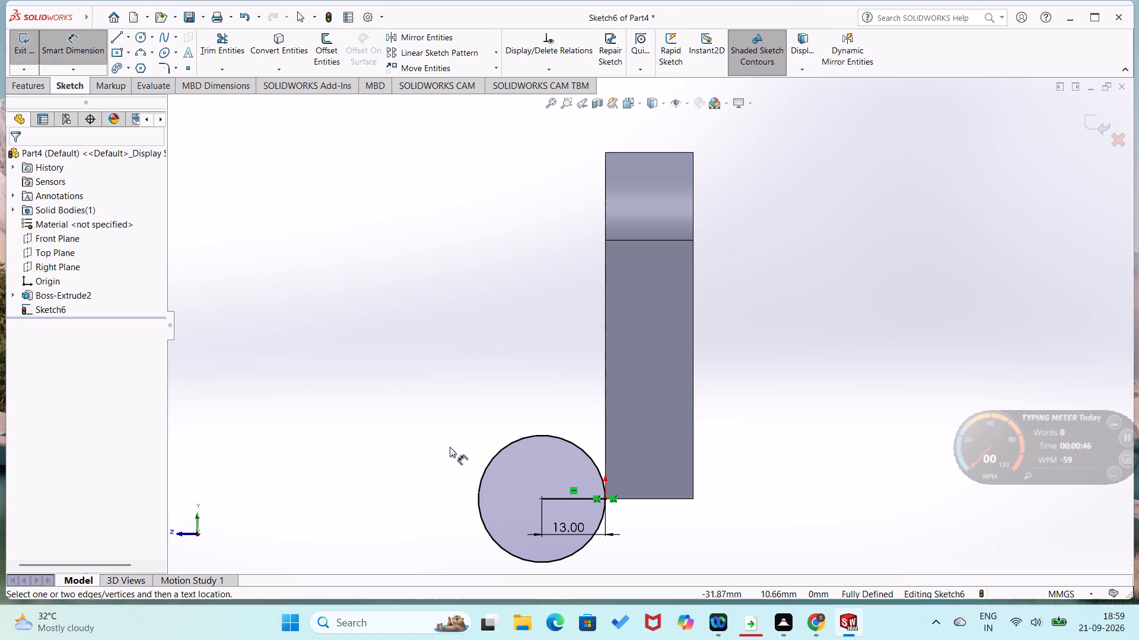
Close the plate part and create a new part document.
{"action": "left_click", "coordinate": [1123, 81]}
{"action": "left_click", "coordinate": [616, 328]}
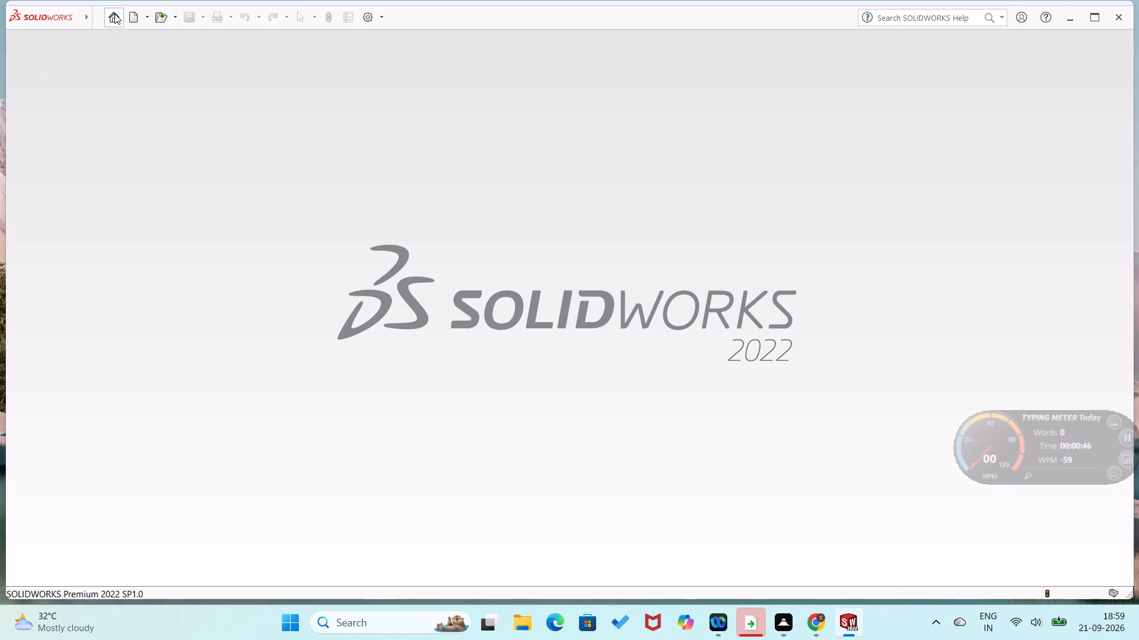
{"action": "left_click", "coordinate": [114, 14]}
{"action": "left_click", "coordinate": [302, 171]}
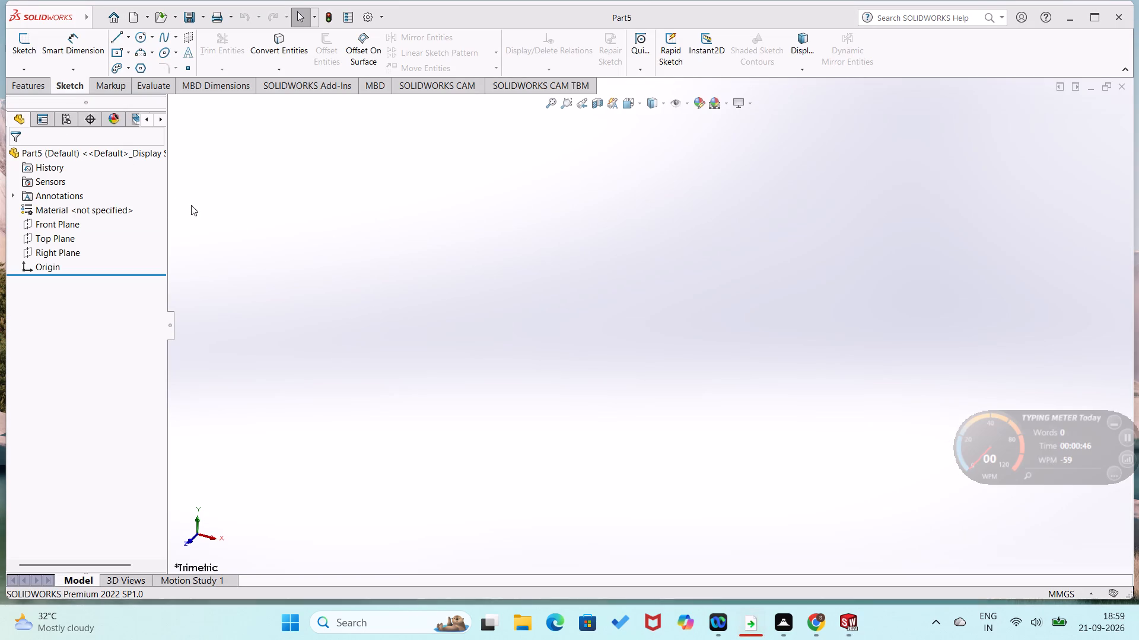
On the Front Plane, sketch a circle centred on the origin and dimension its diameter to 46 mm.
{"action": "left_click", "coordinate": [66, 225]}
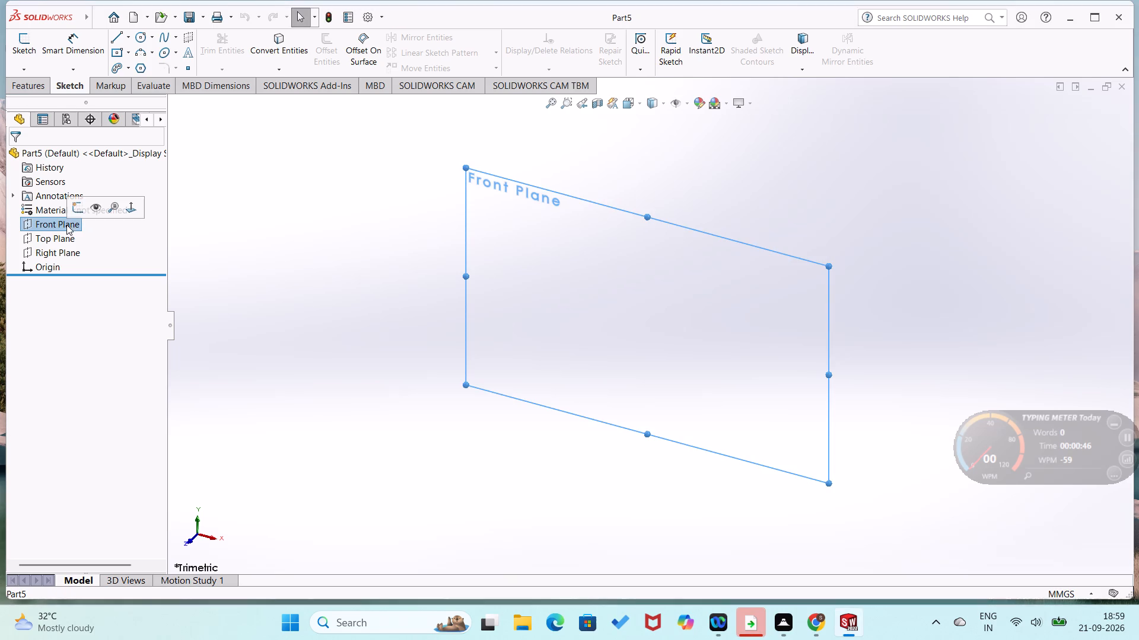
{"action": "left_click", "coordinate": [75, 209]}
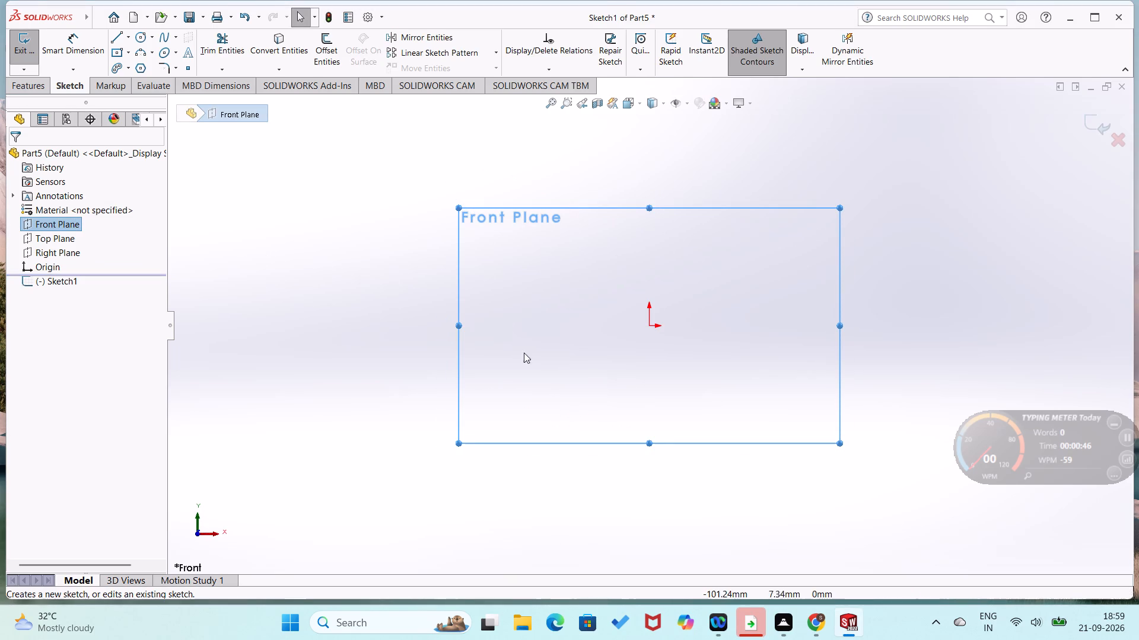
{"action": "right_click_drag", "start_coordinate": [619, 372], "coordinate": [443, 407]}
{"action": "right_click_drag", "start_coordinate": [489, 388], "coordinate": [640, 332]}
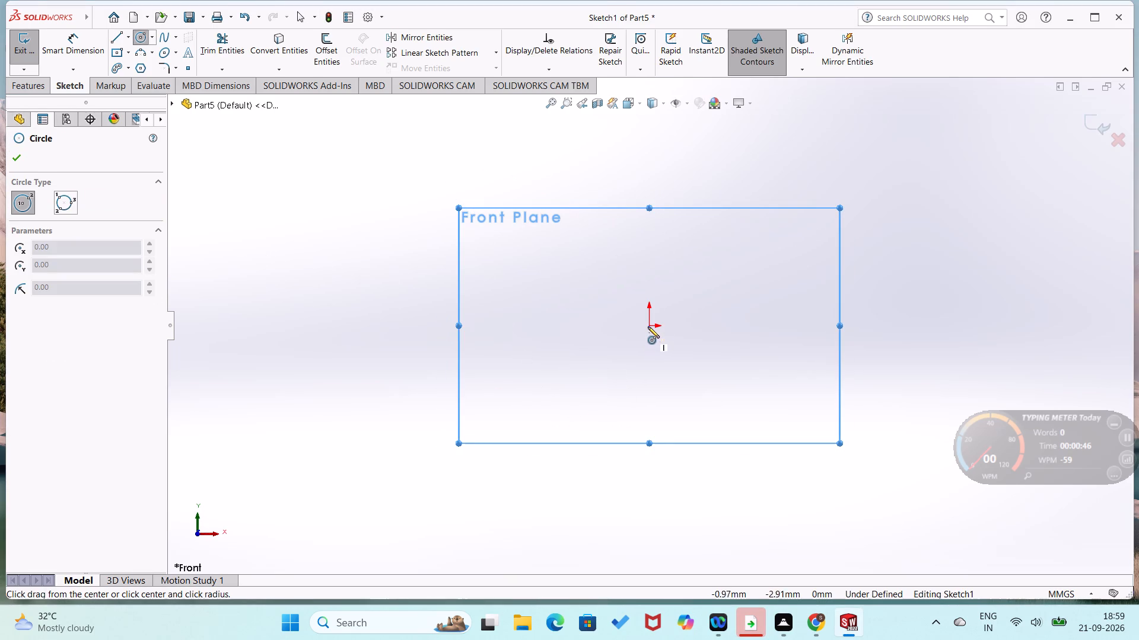
{"action": "left_click", "coordinate": [650, 323]}
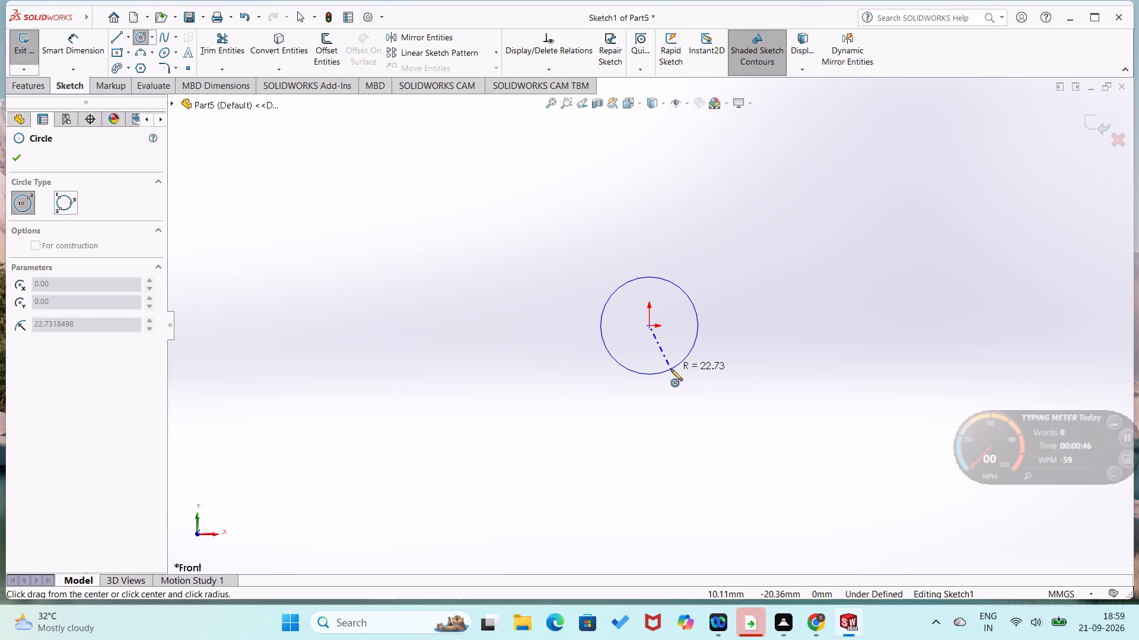
{"action": "left_click", "coordinate": [671, 369]}
{"action": "right_click_drag", "start_coordinate": [689, 345], "coordinate": [716, 293]}
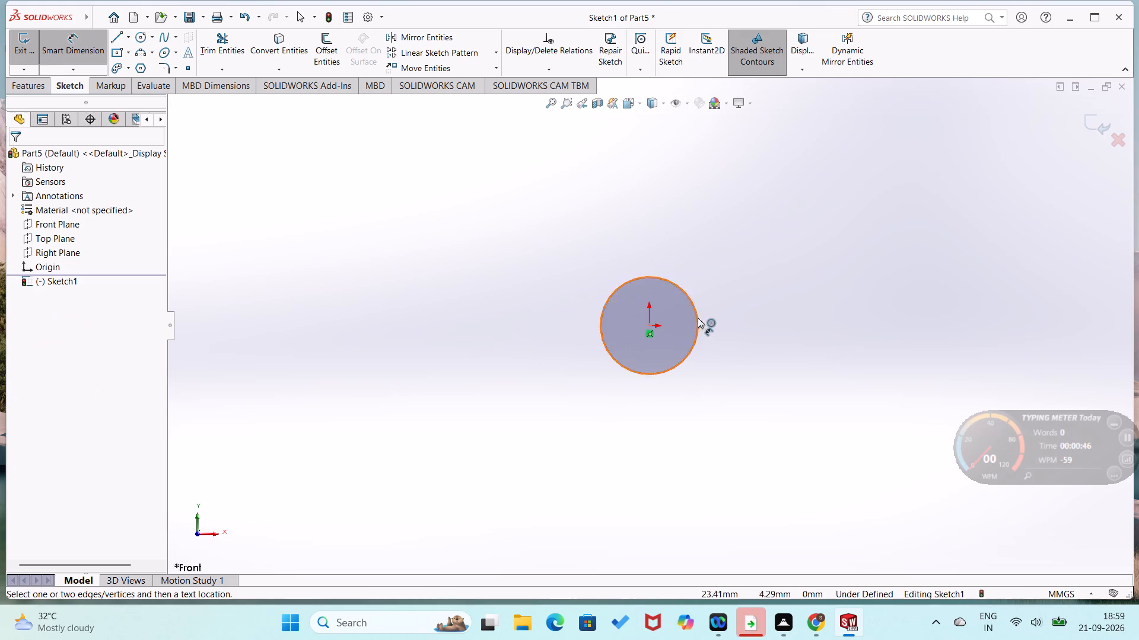
{"action": "left_click", "coordinate": [696, 321]}
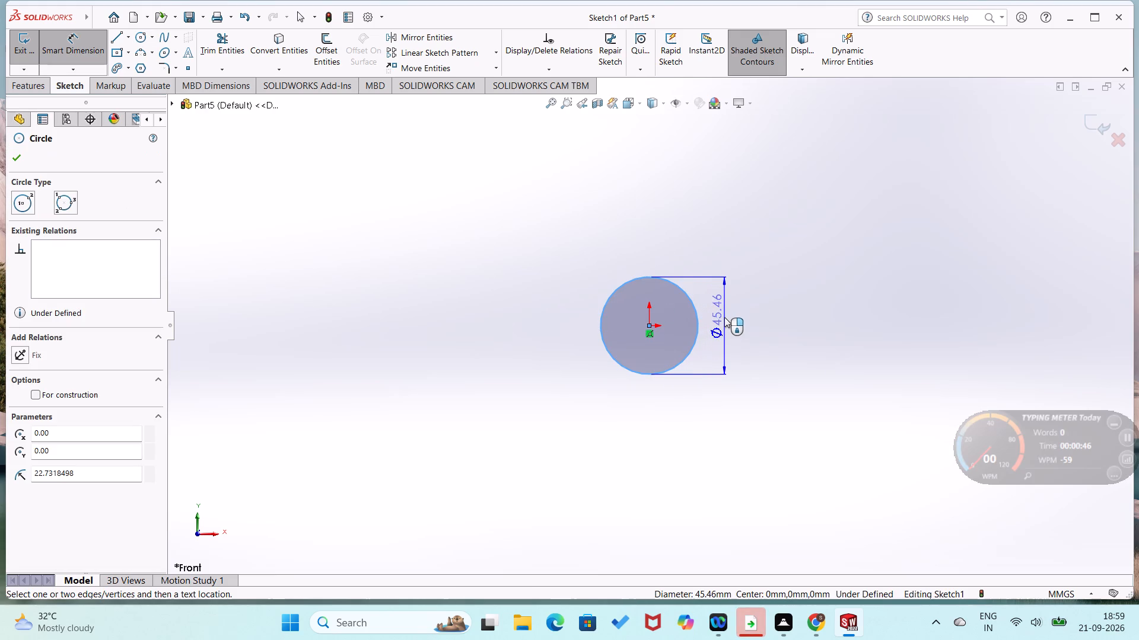
{"action": "left_click", "coordinate": [724, 317]}
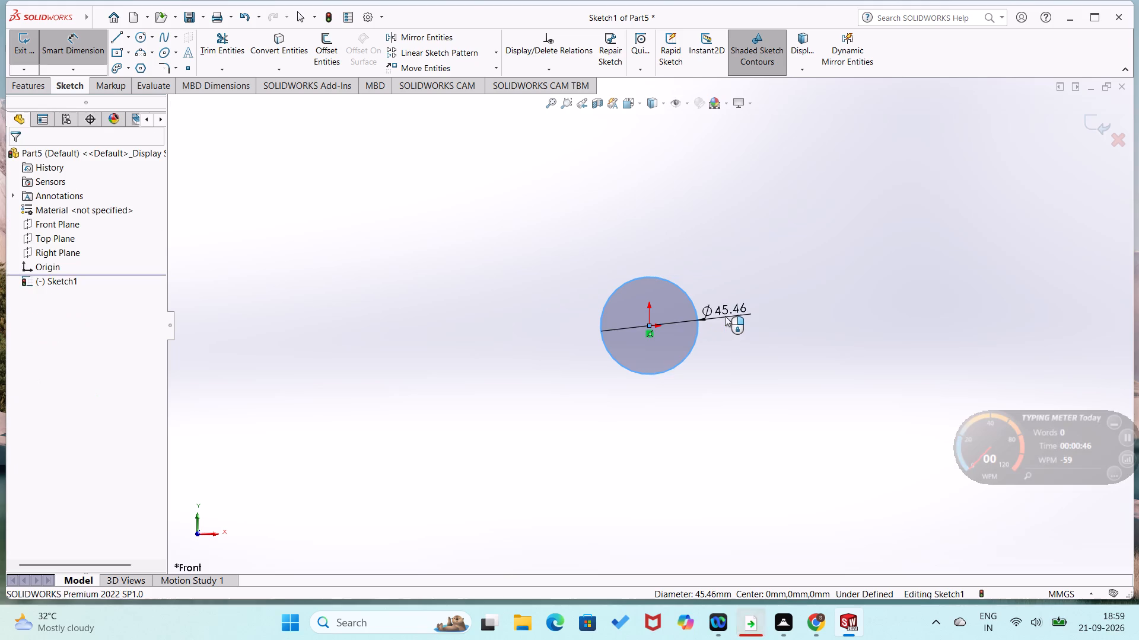
{"action": "type", "text": "46"}
{"action": "key", "text": "Return"}
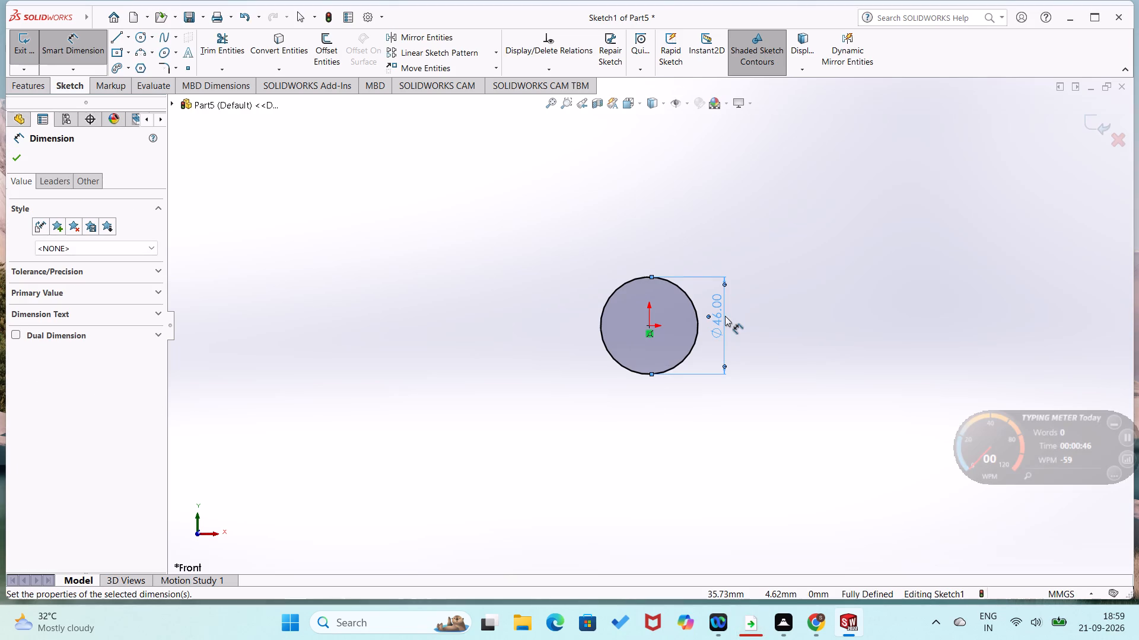
{"action": "left_click", "coordinate": [466, 396]}
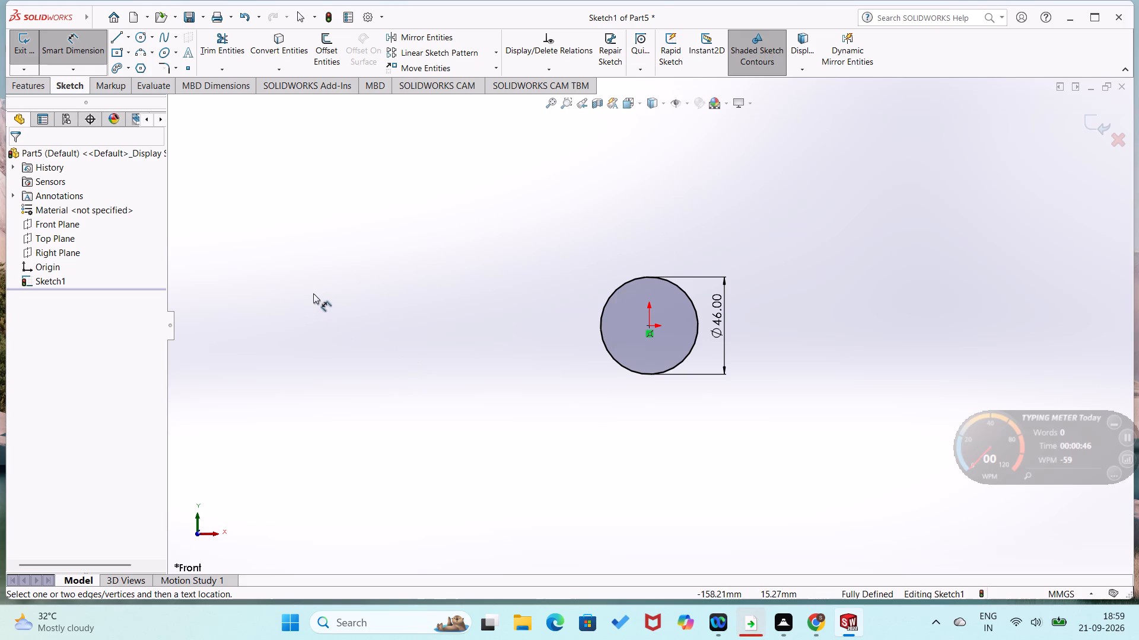
Sketch three connected lines from the circle's top point: outward and upward, about 115 mm down nearly vertically, and back to its bottom point.
{"action": "right_click_drag", "start_coordinate": [379, 321], "coordinate": [265, 393]}
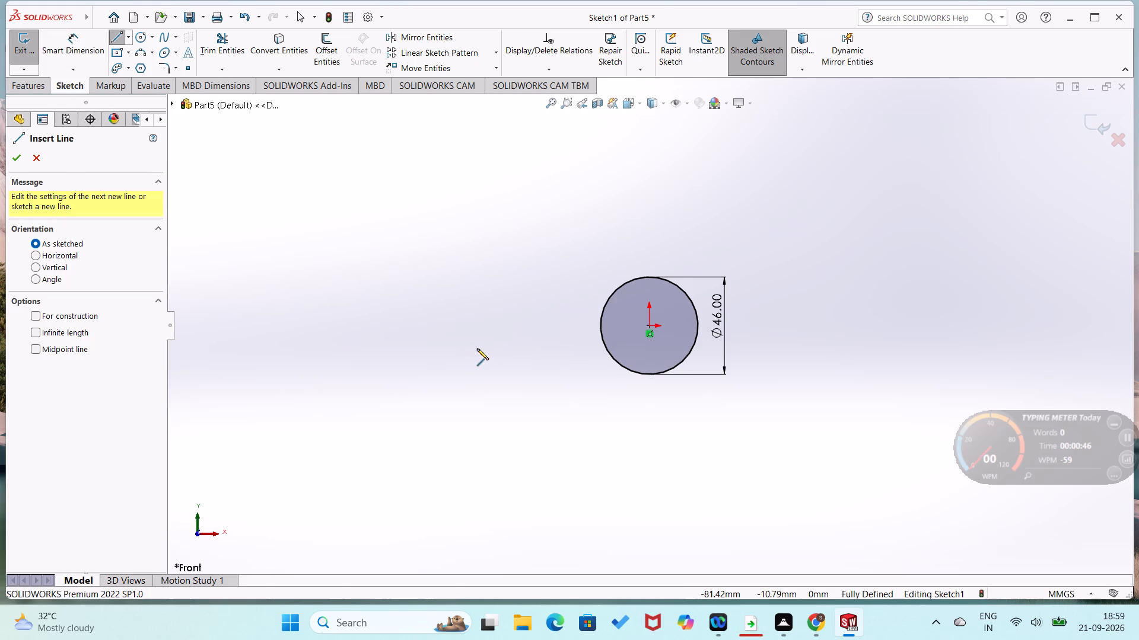
{"action": "left_click", "coordinate": [650, 277]}
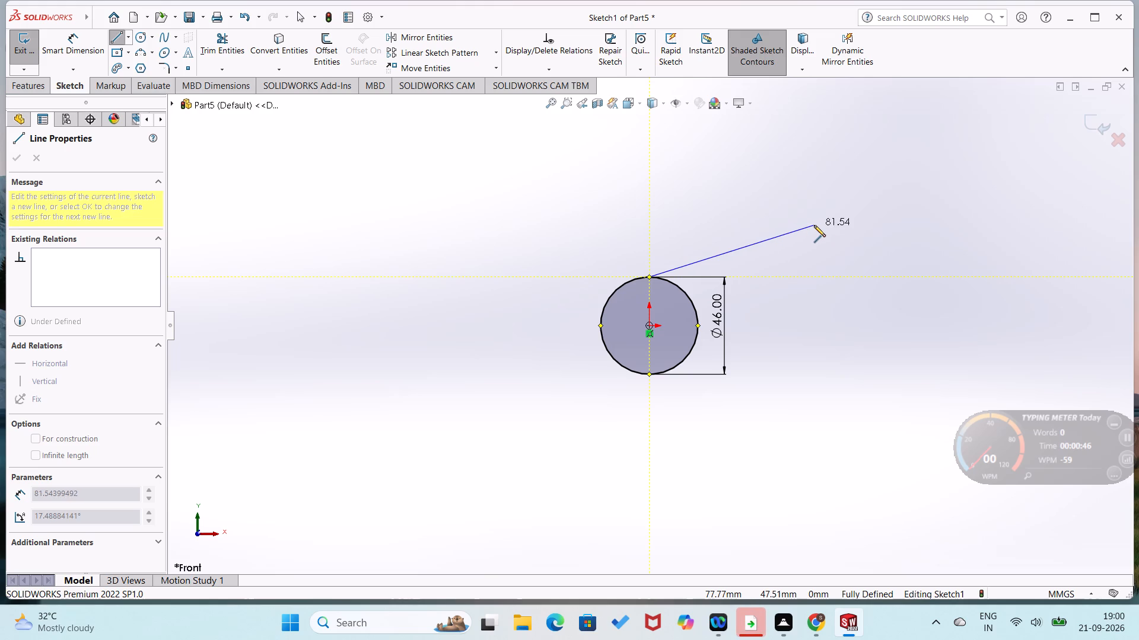
{"action": "left_click", "coordinate": [819, 223]}
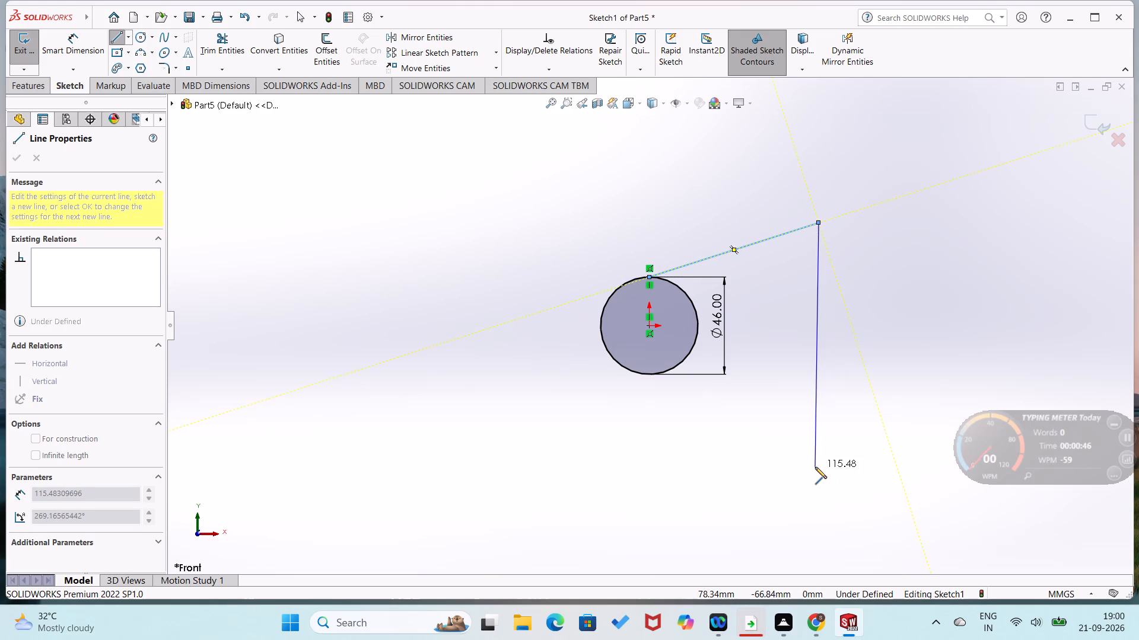
{"action": "left_click", "coordinate": [815, 467]}
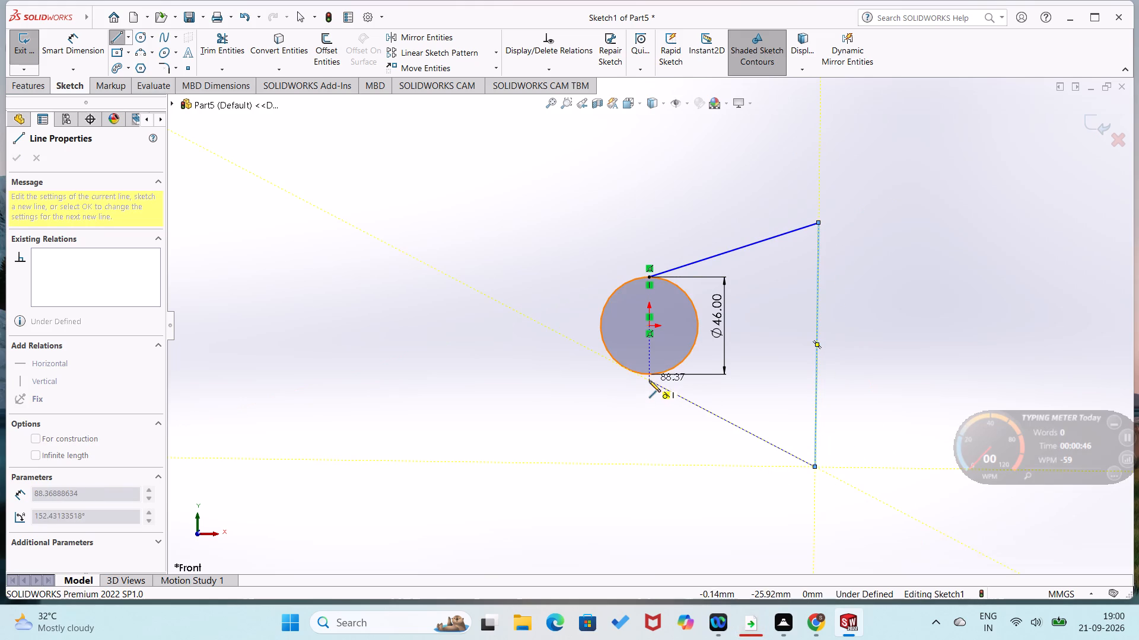
{"action": "left_click", "coordinate": [648, 375]}
Dimension the horizontal distance from the circle's centre to the profile's upper outer corner as 78 mm.
{"action": "right_click_drag", "start_coordinate": [596, 411], "coordinate": [619, 309]}
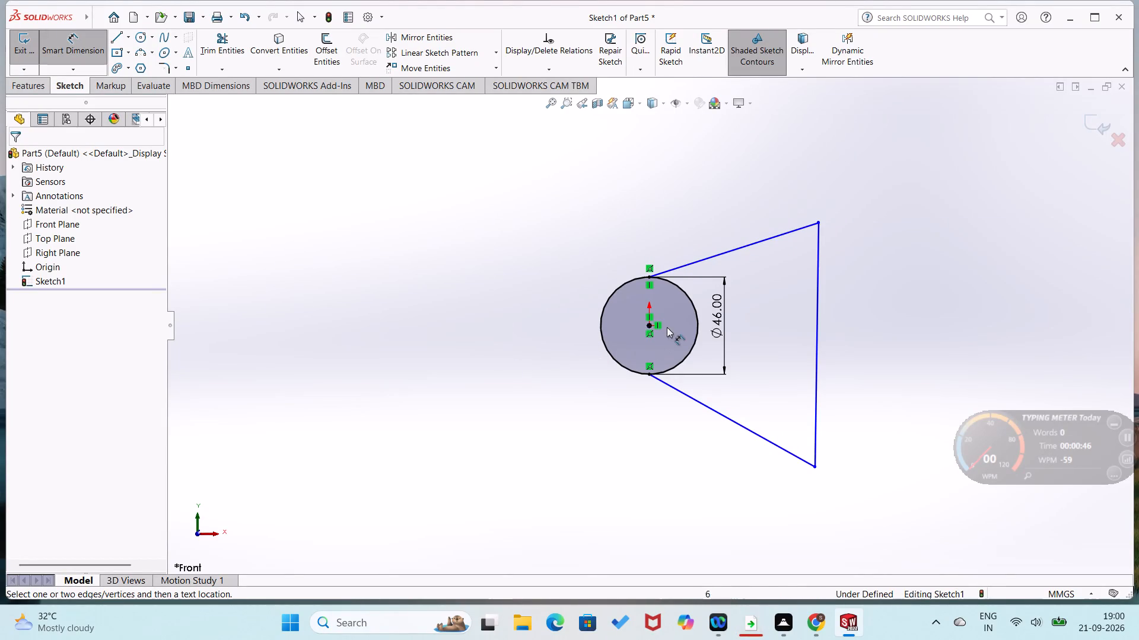
{"action": "left_click", "coordinate": [650, 325]}
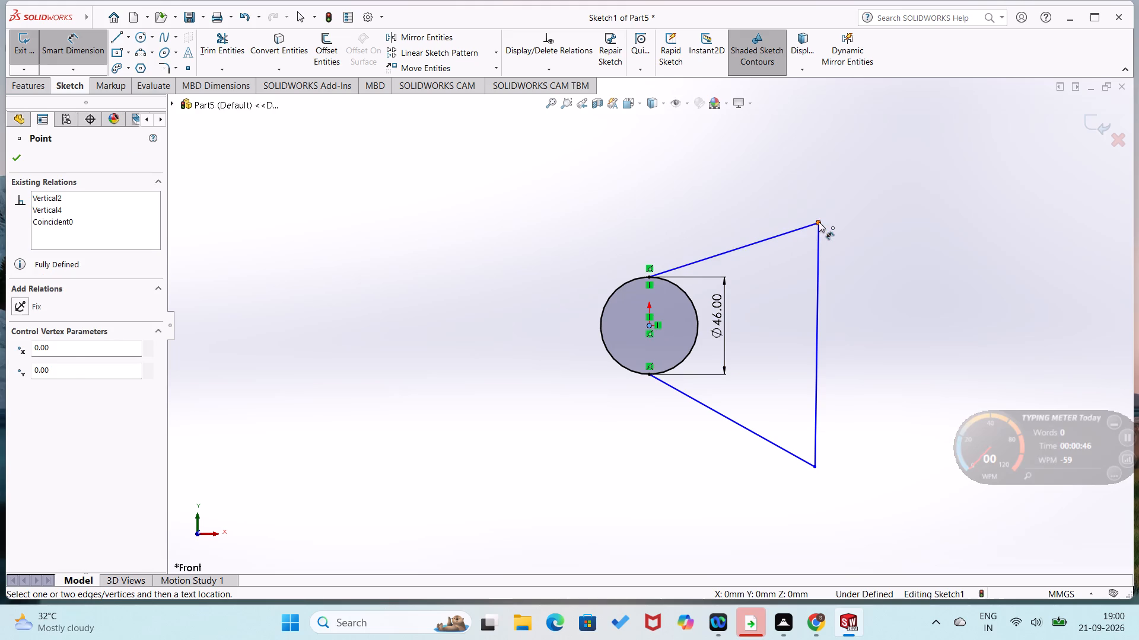
{"action": "left_click", "coordinate": [819, 222]}
{"action": "left_click", "coordinate": [790, 193]}
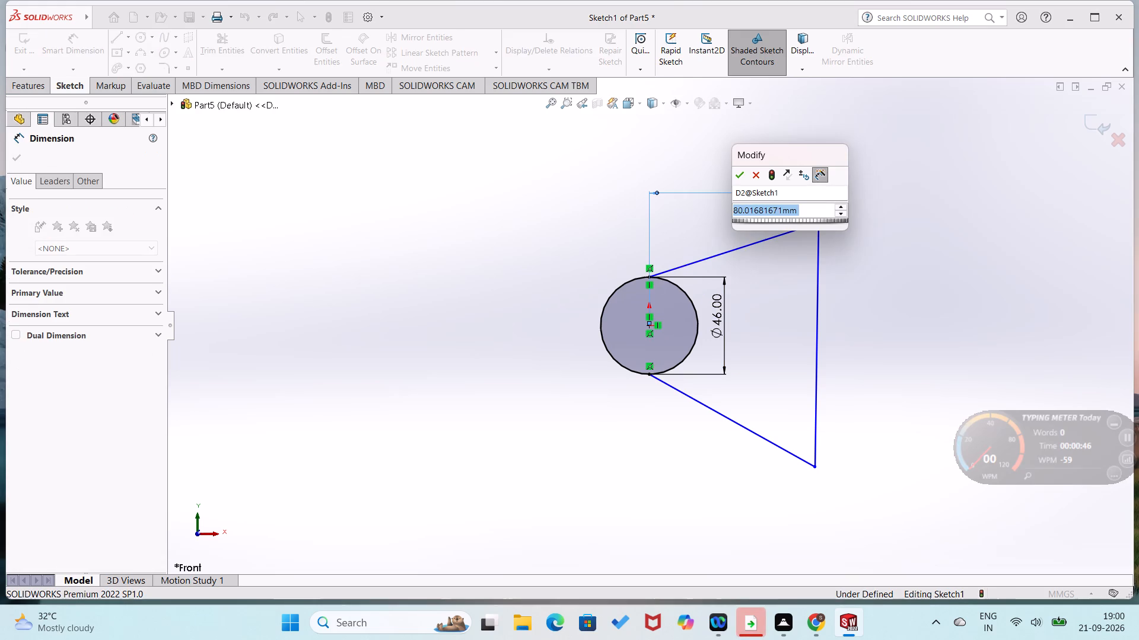
{"action": "type", "text": "78"}
{"action": "key", "text": "Return"}
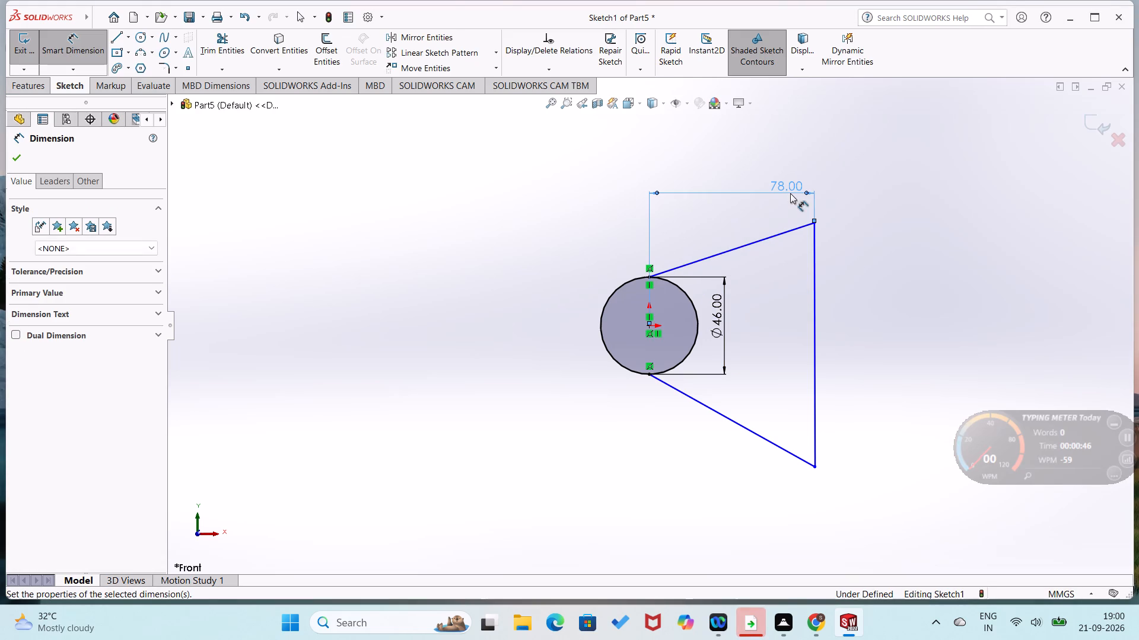
Dimension the length of the profile's near-vertical outer line as 60 mm.
{"action": "left_click", "coordinate": [740, 223]}
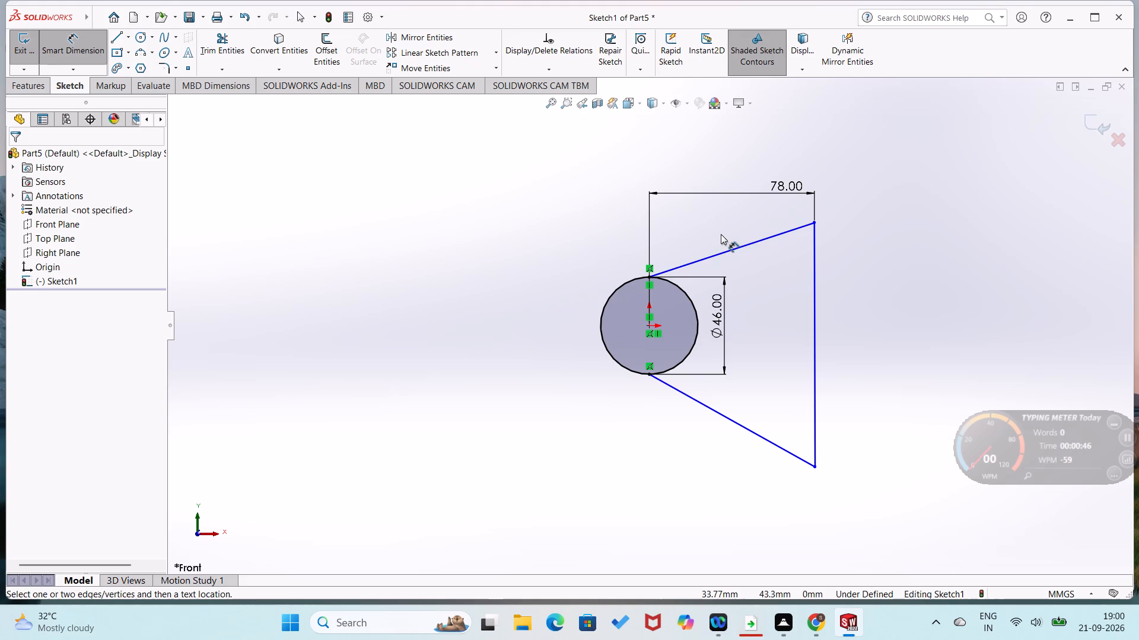
{"action": "left_click", "coordinate": [813, 290]}
{"action": "left_click", "coordinate": [835, 286]}
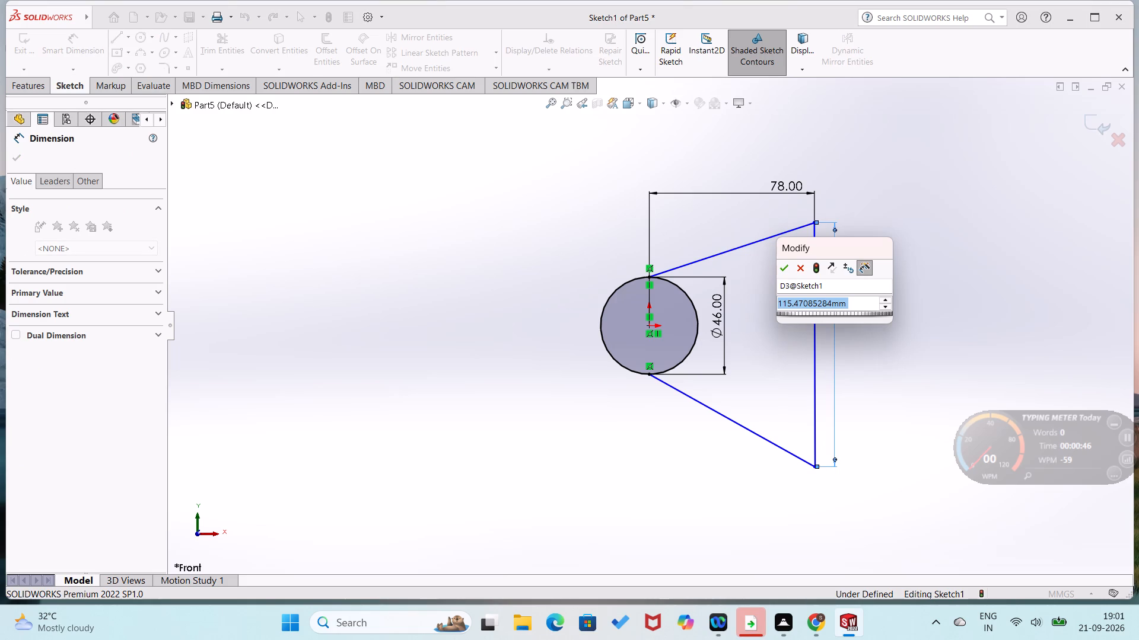
{"action": "type", "text": "60"}
{"action": "key", "text": "Return"}
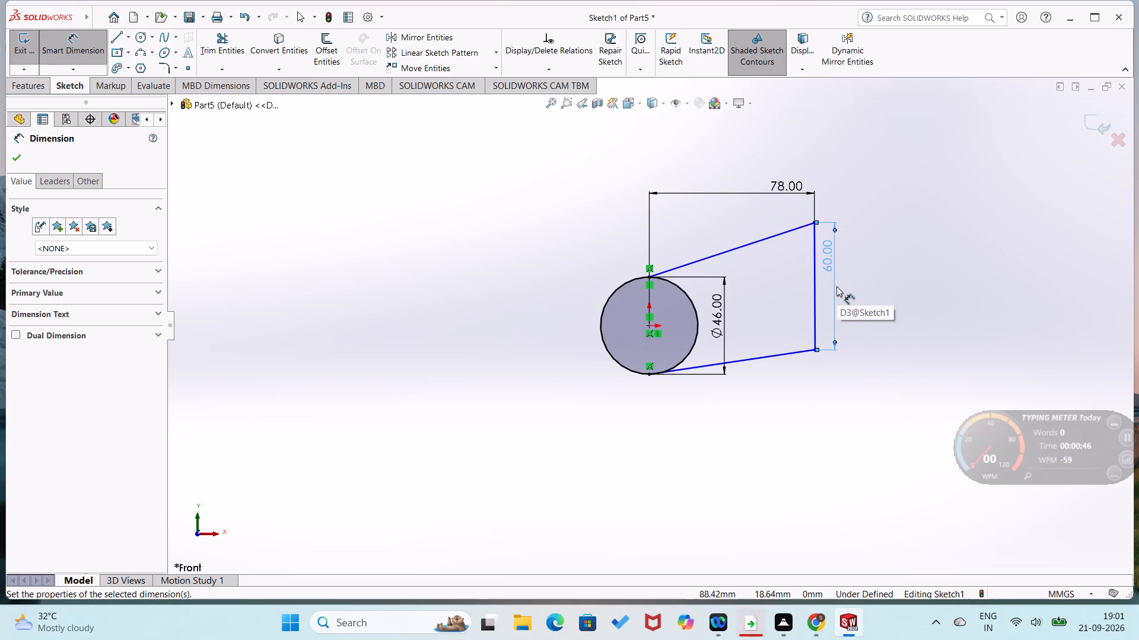
{"action": "left_click", "coordinate": [469, 360]}
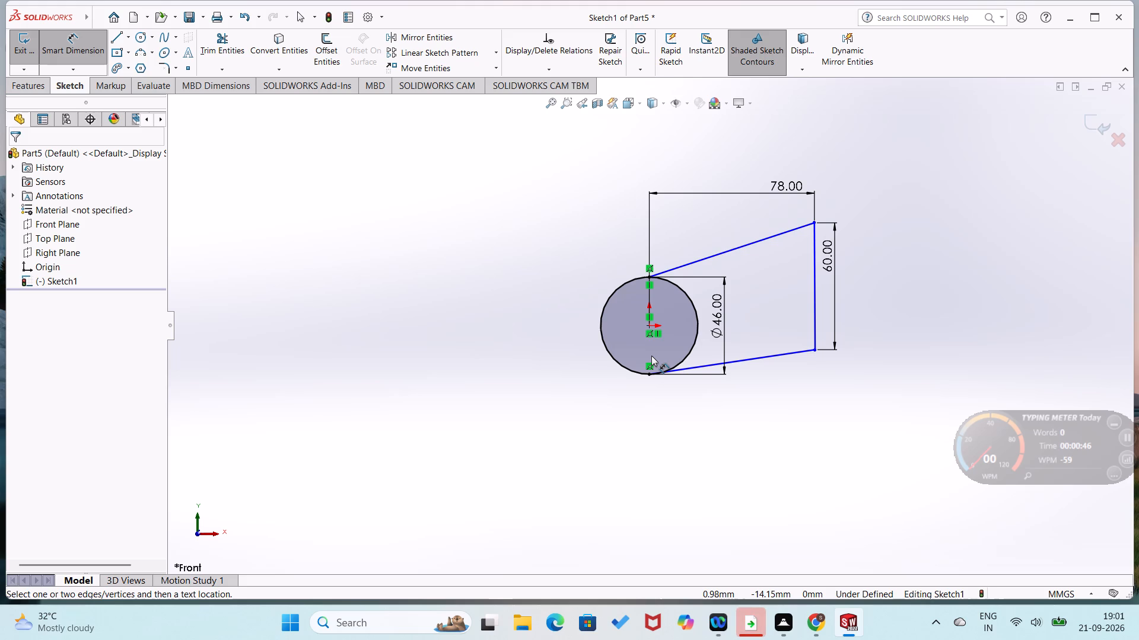
Add a Horizontal relation between the circle's centre at the origin and the midpoint of the profile's outer line.
{"action": "left_click", "coordinate": [650, 327]}
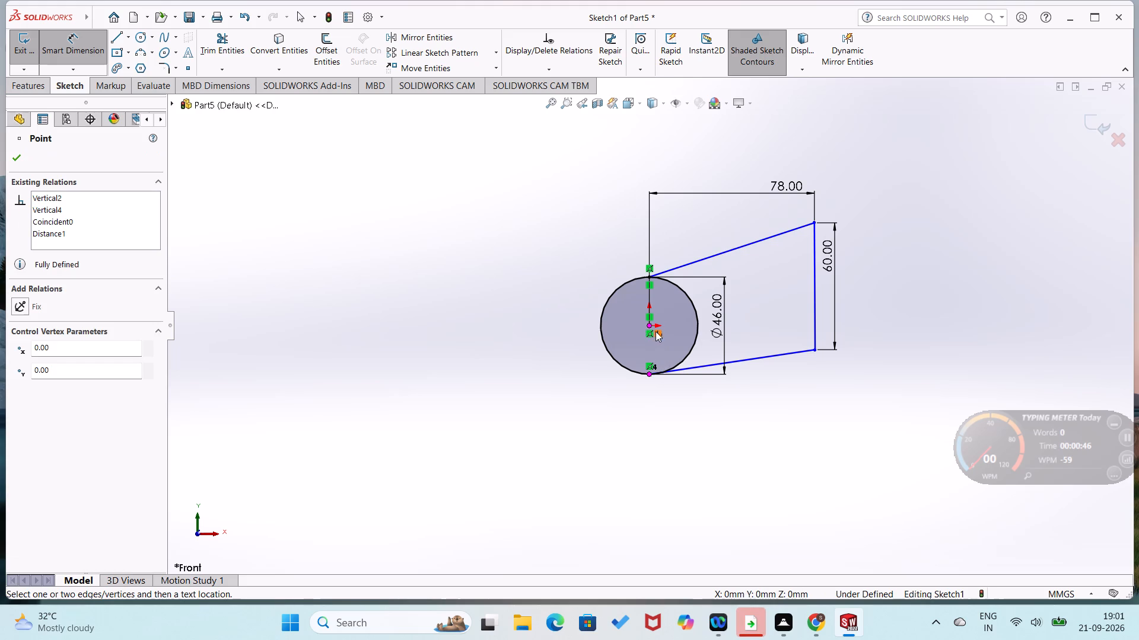
{"action": "key", "text": "Escape"}
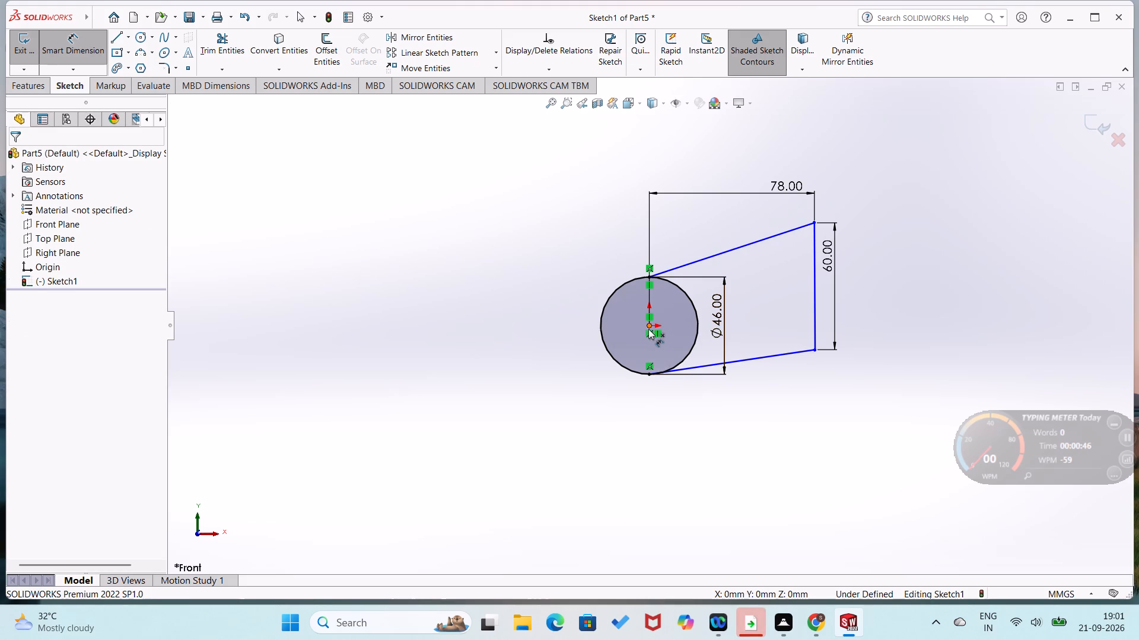
{"action": "key", "text": "Escape"}
{"action": "left_click", "coordinate": [650, 327]}
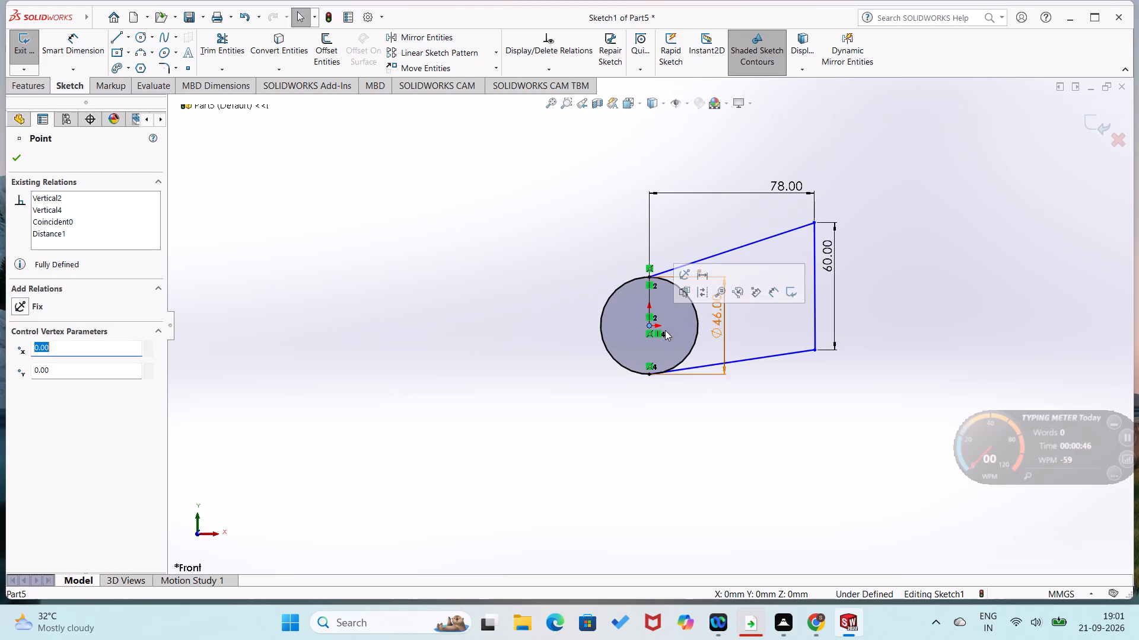
{"action": "left_click", "coordinate": [815, 287], "text": "ctrl"}
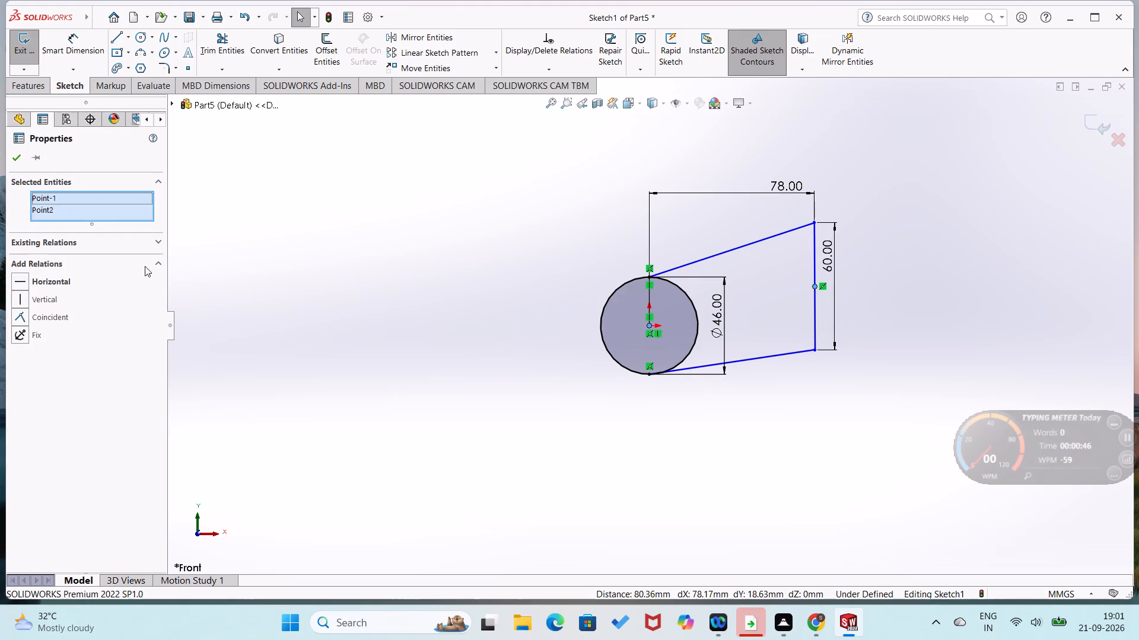
{"action": "left_click", "coordinate": [18, 279]}
{"action": "left_click", "coordinate": [304, 306]}
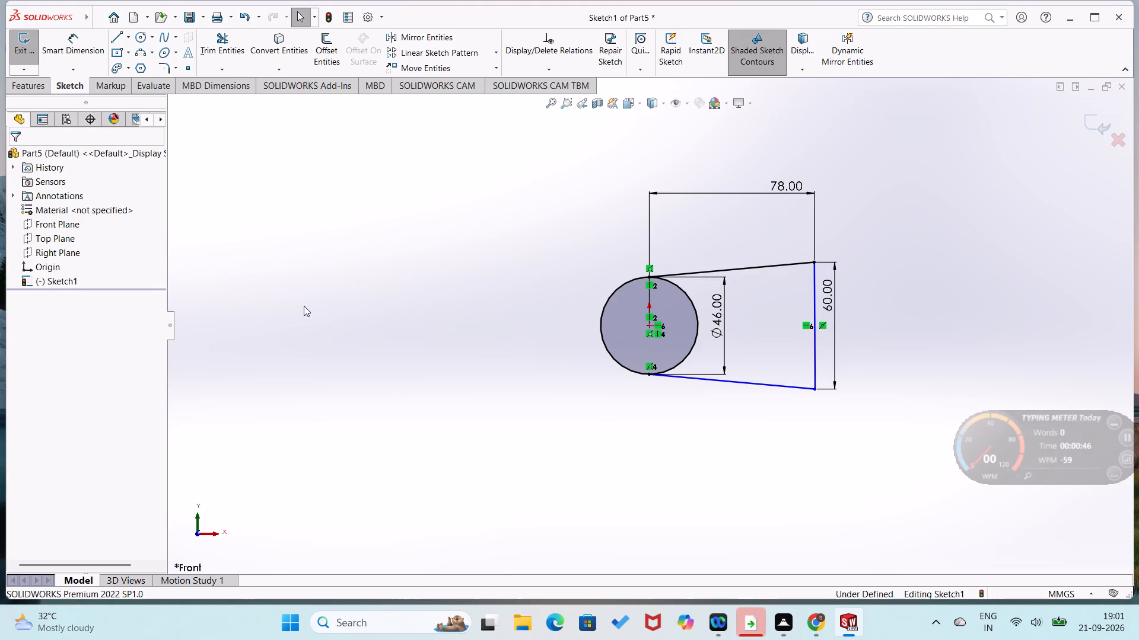
{"action": "left_click_drag", "start_coordinate": [701, 379], "coordinate": [698, 388]}
{"action": "key", "text": "Escape"}
Dimension the horizontal span of the profile's lower slanted line as 78 mm.
{"action": "right_click_drag", "start_coordinate": [536, 458], "coordinate": [515, 338]}
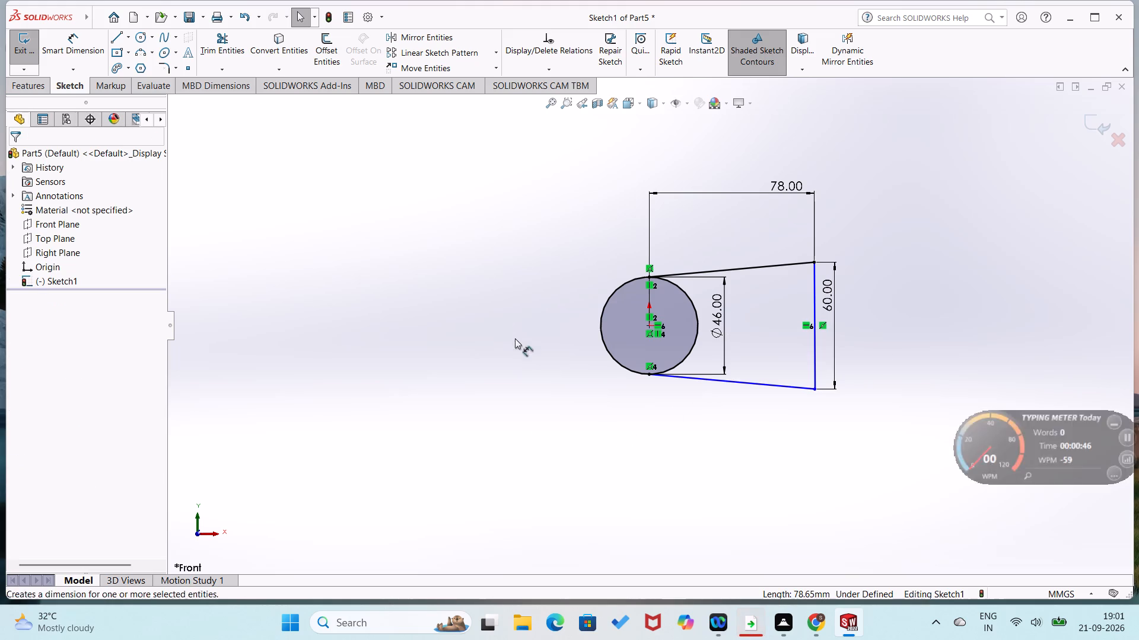
{"action": "right_click_drag", "start_coordinate": [515, 338], "coordinate": [514, 325]}
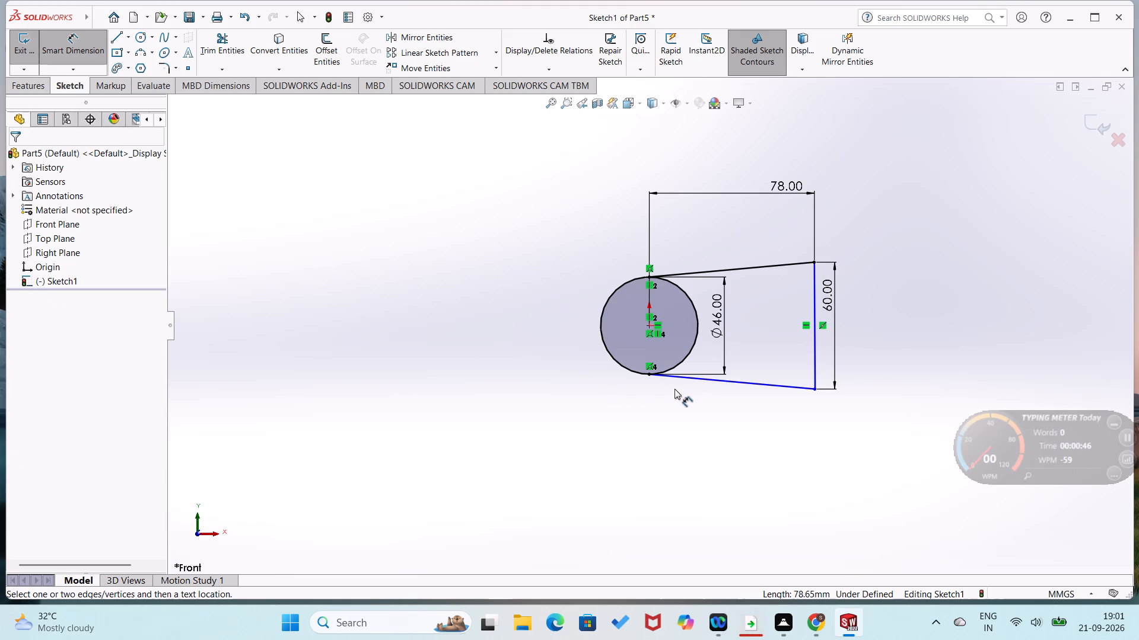
{"action": "left_click", "coordinate": [705, 377]}
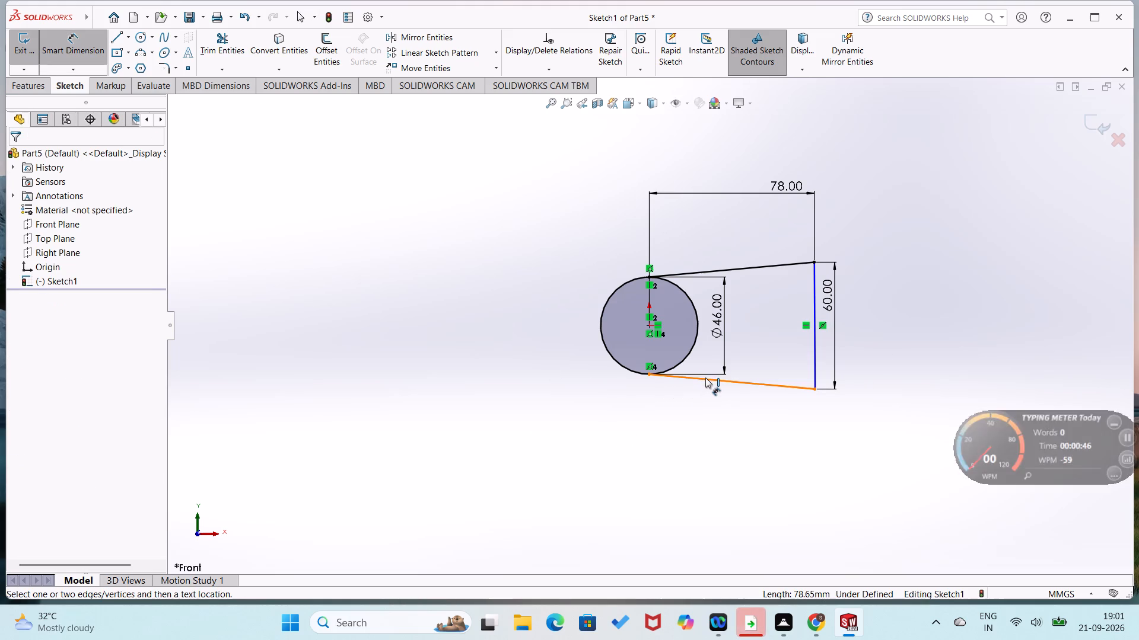
{"action": "left_click", "coordinate": [701, 398]}
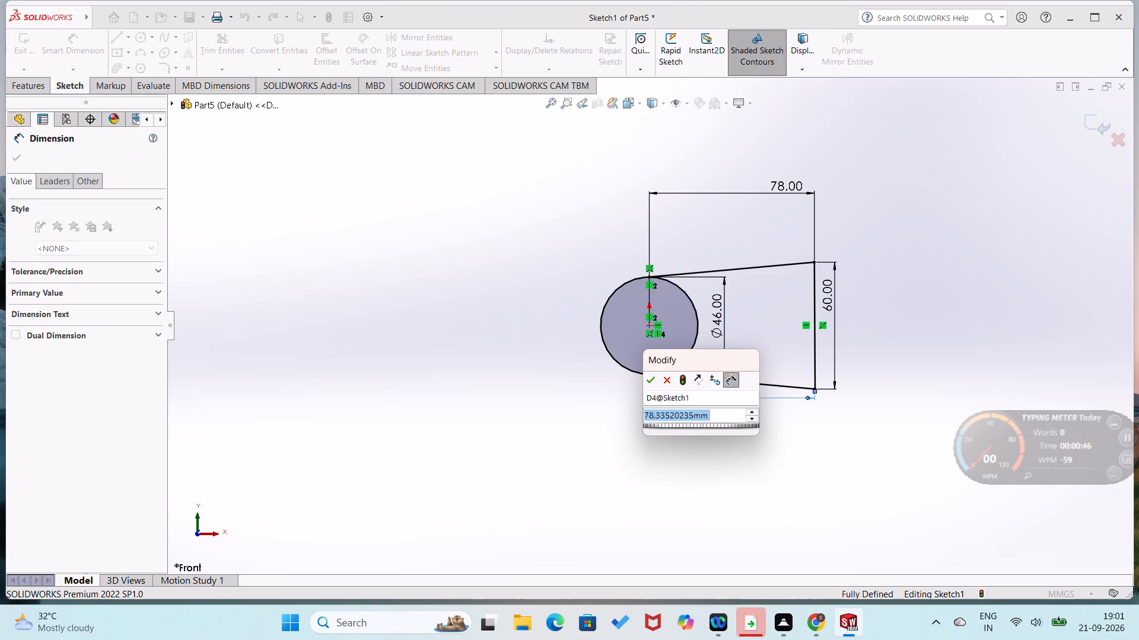
{"action": "type", "text": "78"}
{"action": "key", "text": "Return"}
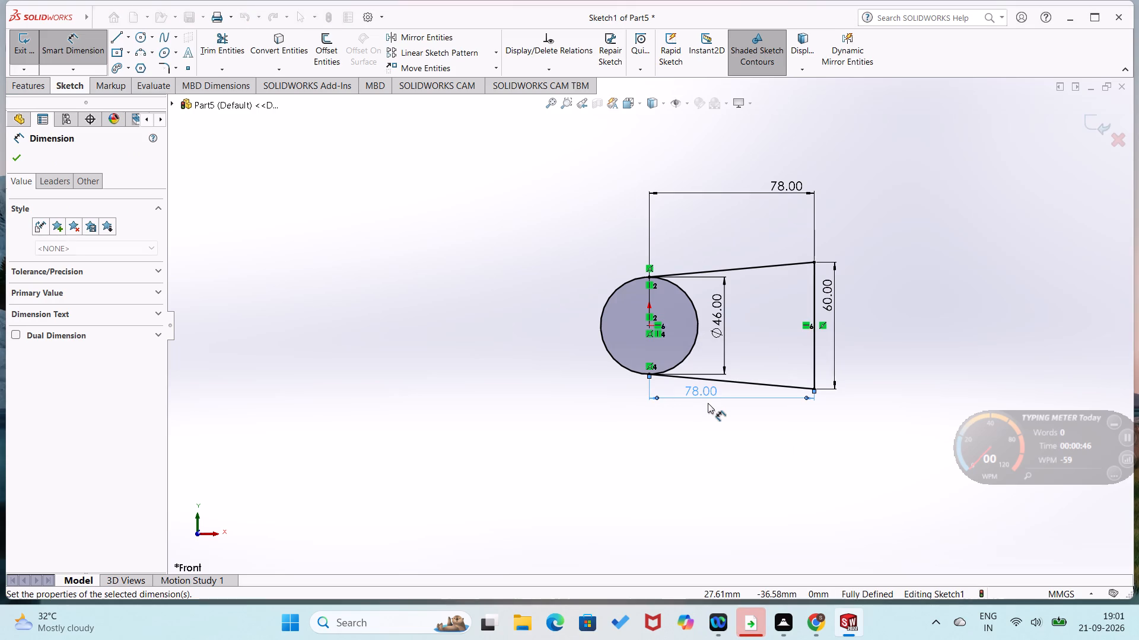
{"action": "left_click", "coordinate": [755, 327]}
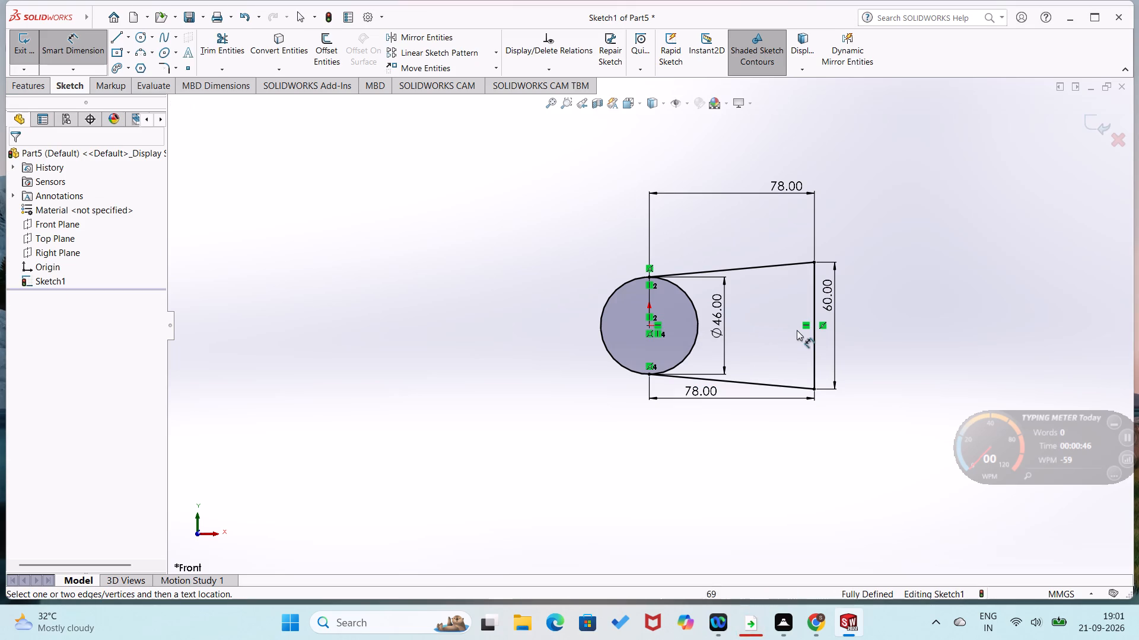
Convert the profile's vertical outer line to construction geometry.
{"action": "right_click", "coordinate": [811, 348]}
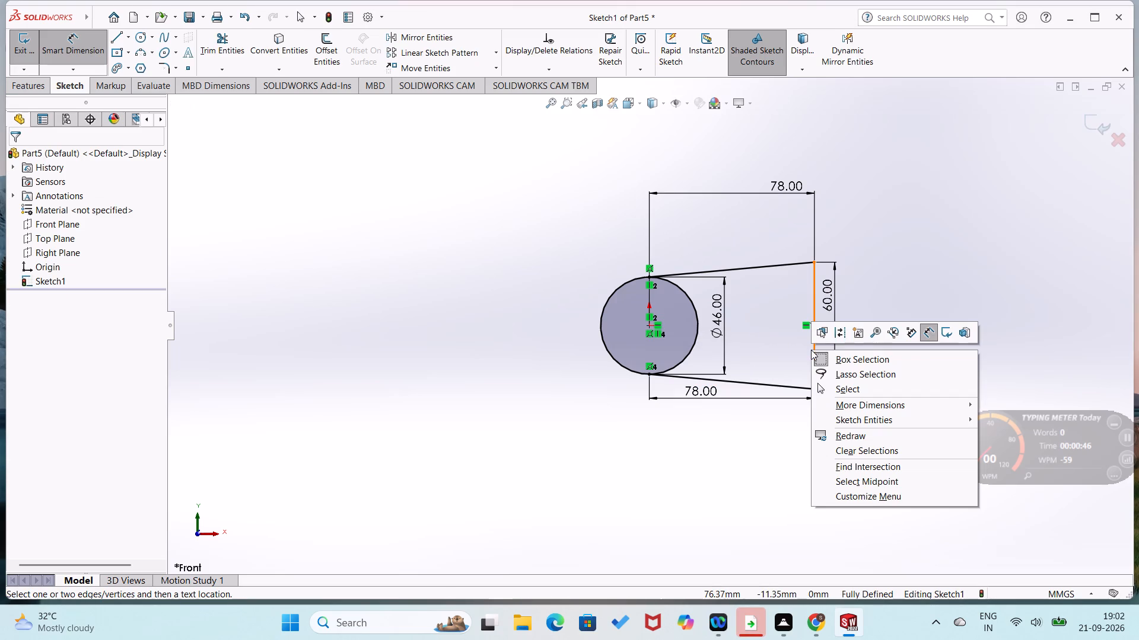
{"action": "left_click", "coordinate": [844, 336]}
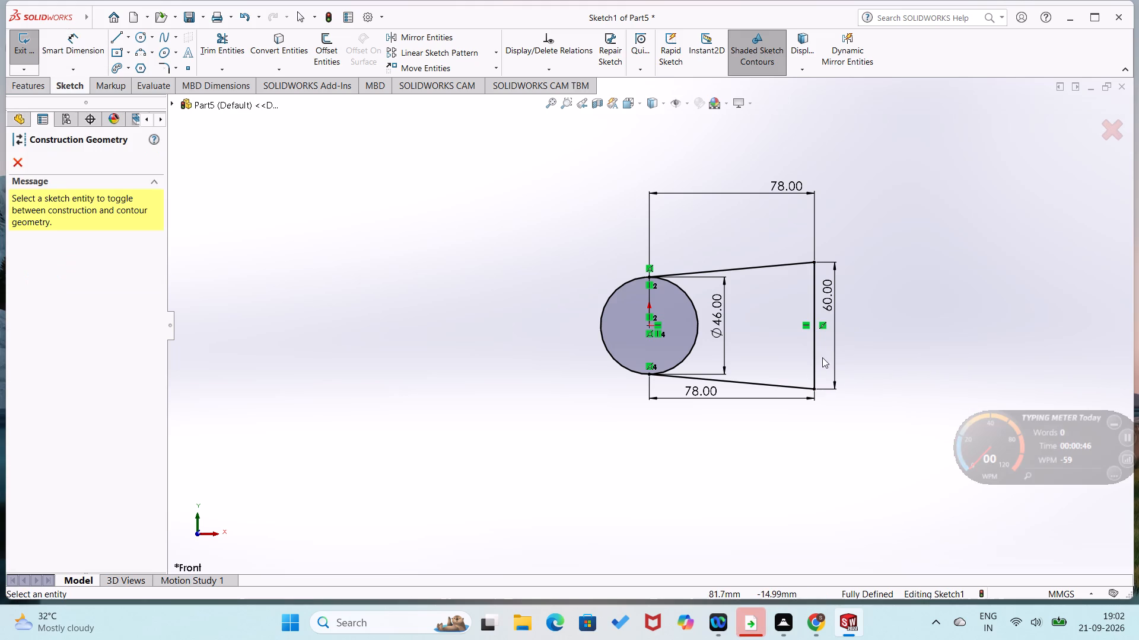
{"action": "left_click", "coordinate": [815, 356]}
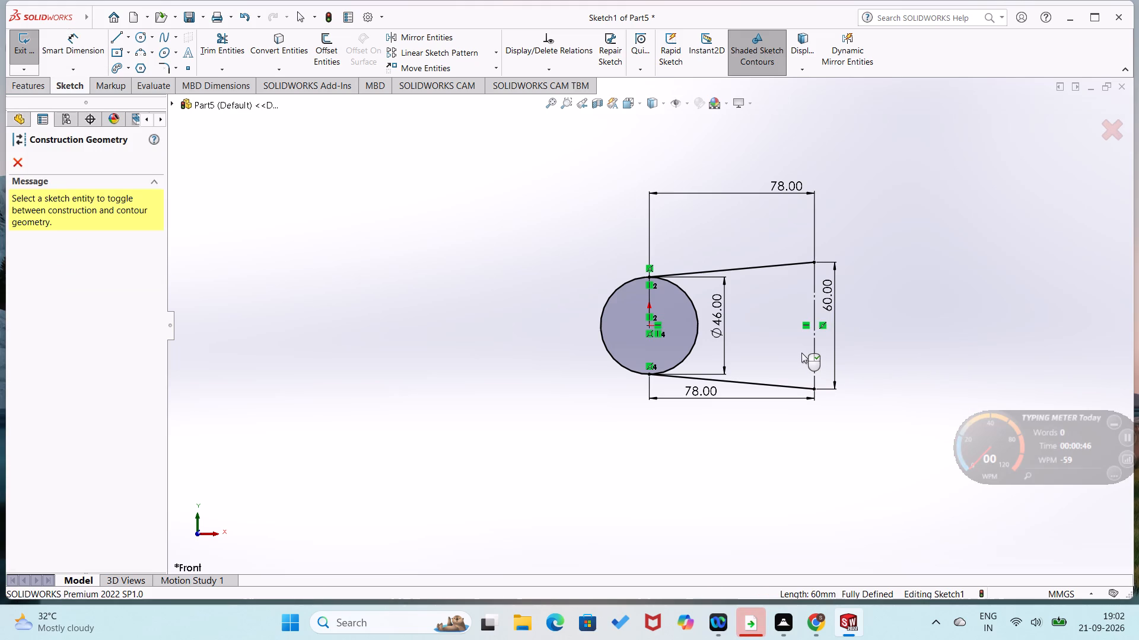
Sketch a second circle centred on the vertical construction line's midpoint and dimension its diameter to 50 mm.
{"action": "scroll", "coordinate": [798, 350], "scroll_direction": "up", "scroll_amount": 1}
{"action": "scroll", "coordinate": [798, 350], "scroll_direction": "down", "scroll_amount": 3}
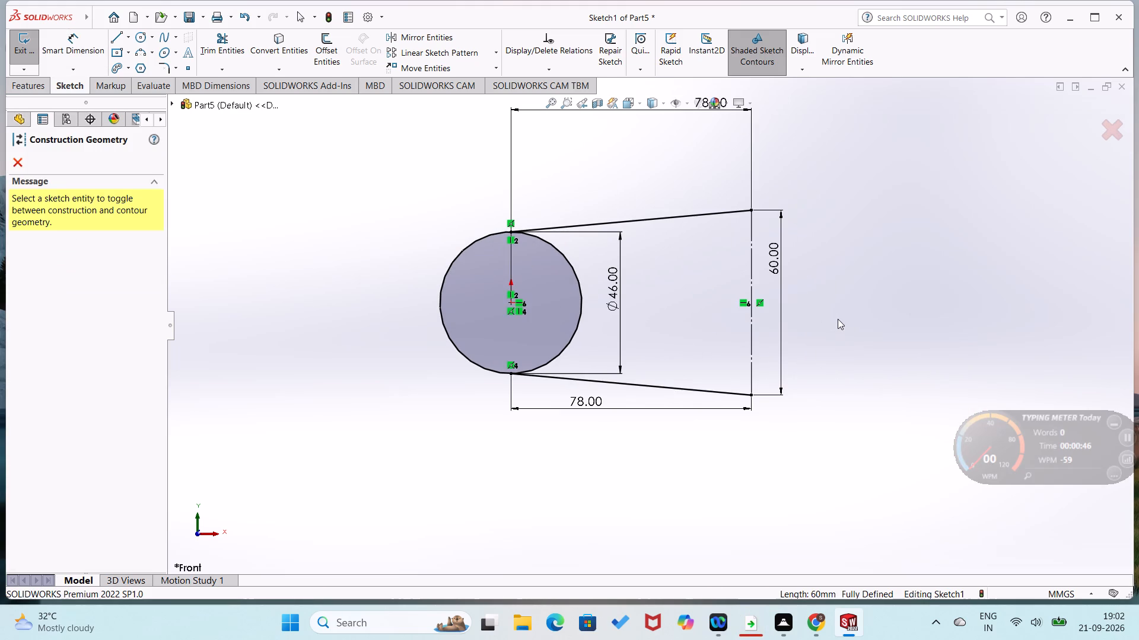
{"action": "right_click_drag", "start_coordinate": [838, 319], "coordinate": [909, 259]}
{"action": "left_click", "coordinate": [750, 302]}
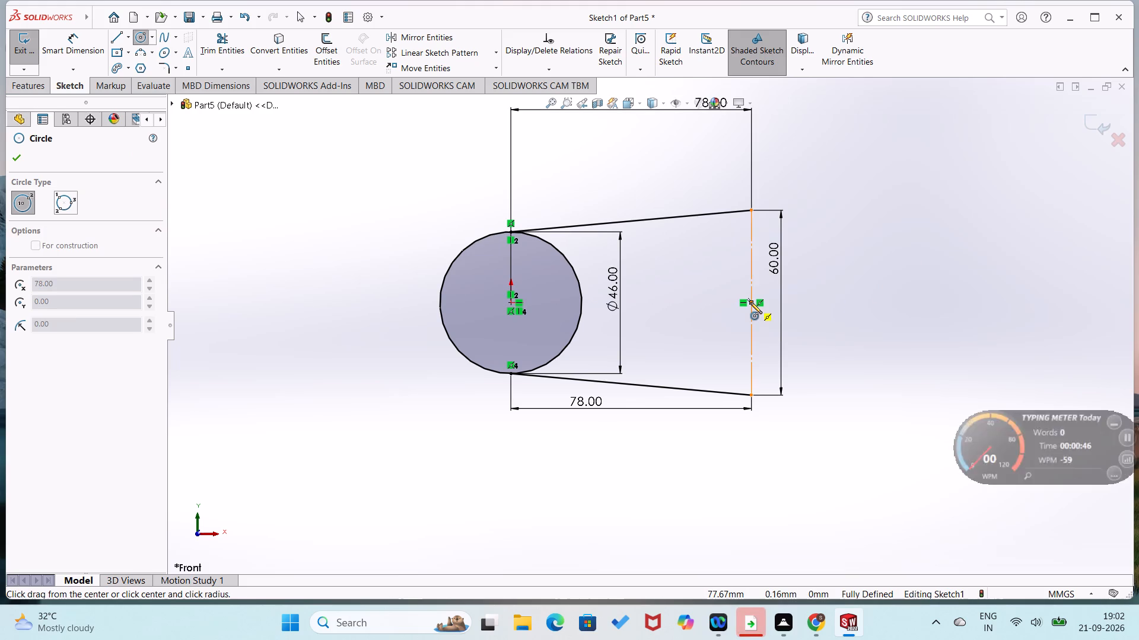
{"action": "left_click", "coordinate": [775, 347]}
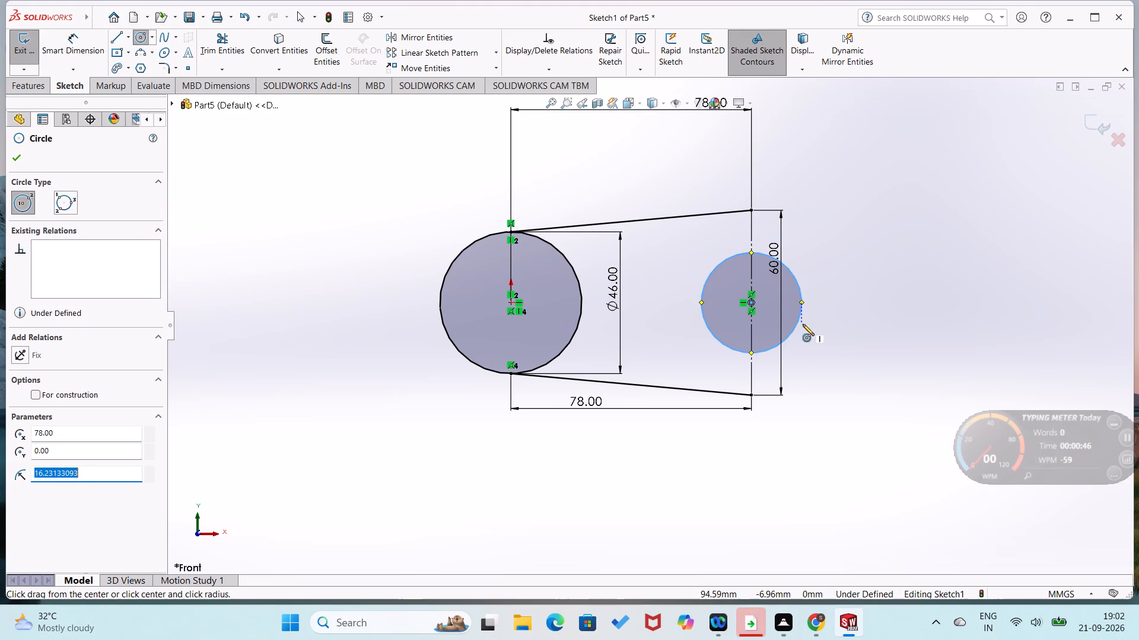
{"action": "right_click_drag", "start_coordinate": [822, 322], "coordinate": [845, 259]}
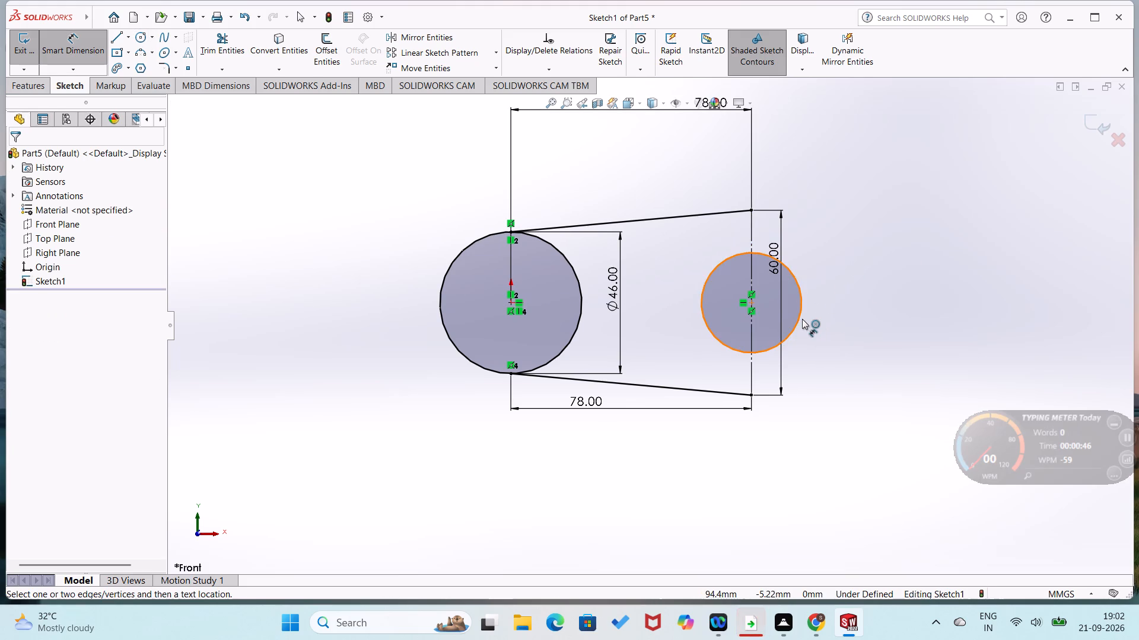
{"action": "left_click", "coordinate": [801, 319]}
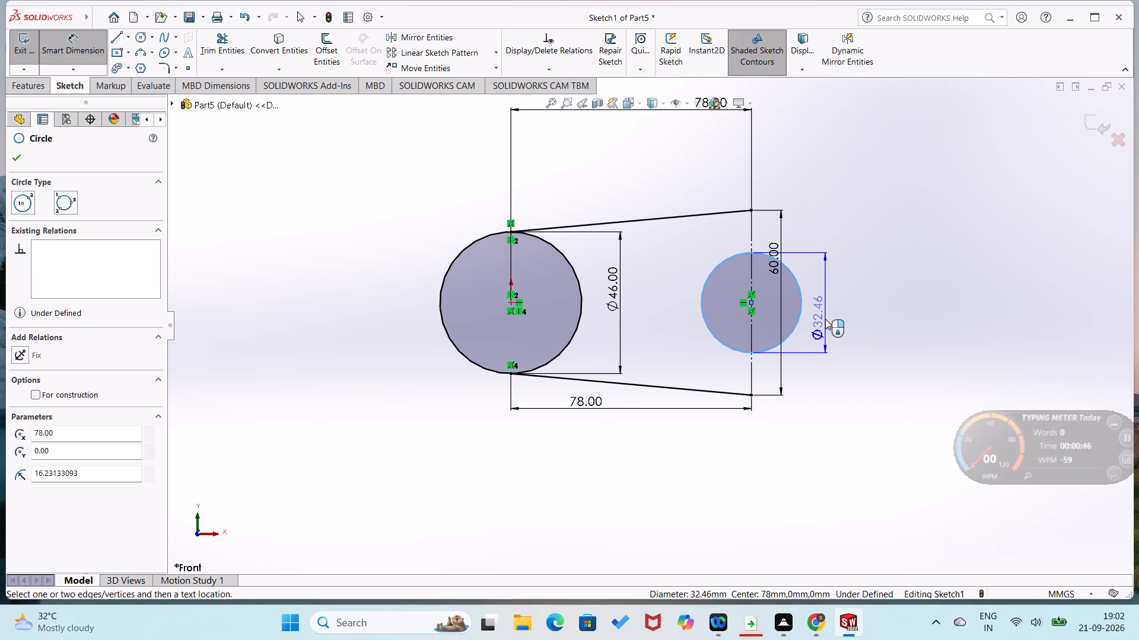
{"action": "left_click", "coordinate": [825, 319]}
{"action": "type", "text": "50"}
{"action": "key", "text": "Return"}
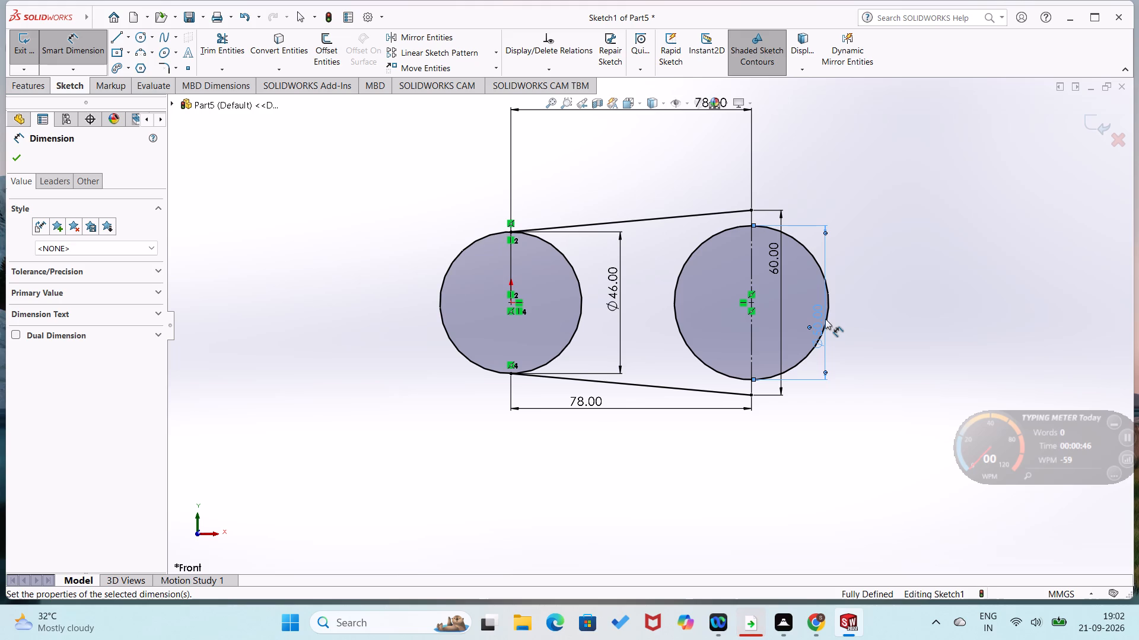
Set the vertical construction line's length to 70 mm.
{"action": "double_click", "coordinate": [775, 270]}
{"action": "type", "text": "70"}
{"action": "key", "text": "Return"}
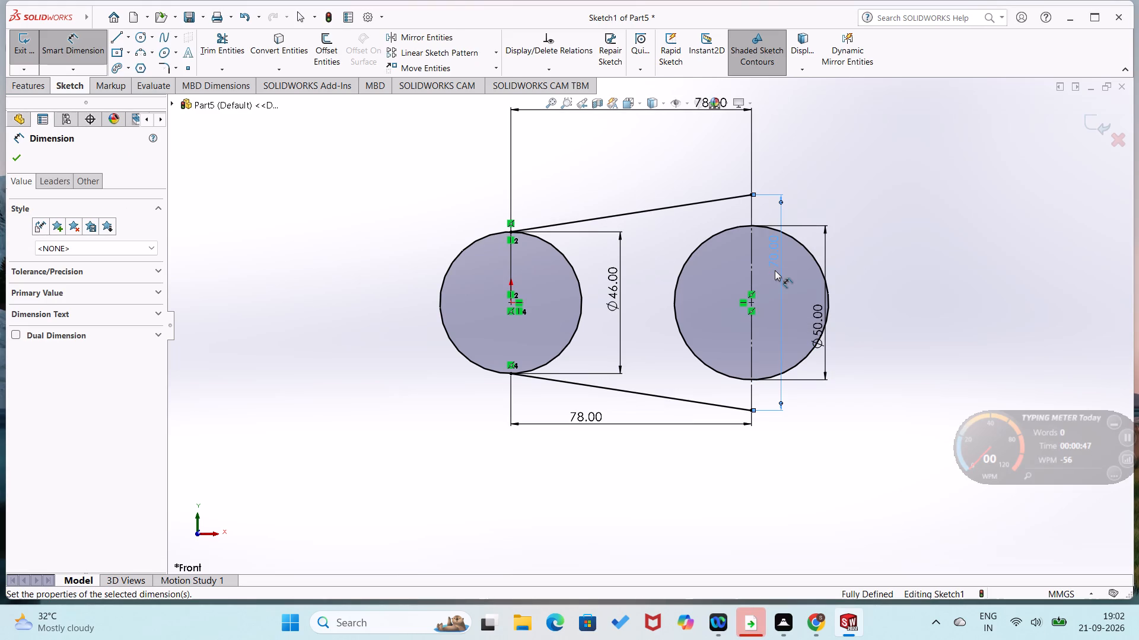
{"action": "left_click", "coordinate": [847, 217]}
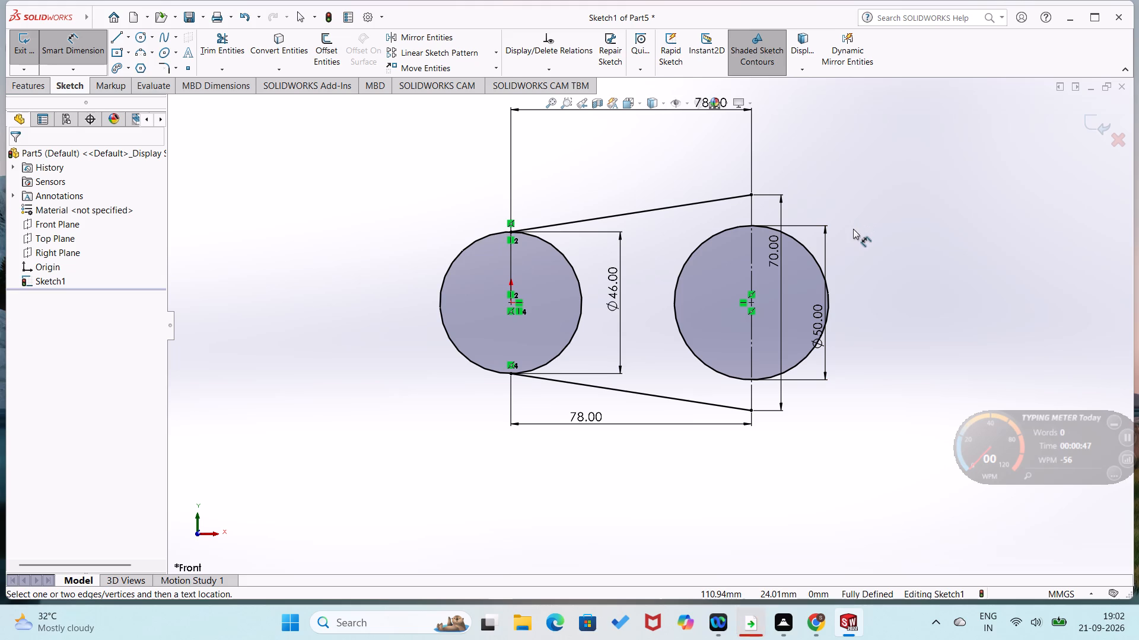
{"action": "left_click_drag", "start_coordinate": [853, 229], "coordinate": [947, 201]}
From the construction line's upper end, sketch a horizontal line about 72 mm outward, continued by a short tangent arc curving upward.
{"action": "right_click_drag", "start_coordinate": [972, 212], "coordinate": [863, 274]}
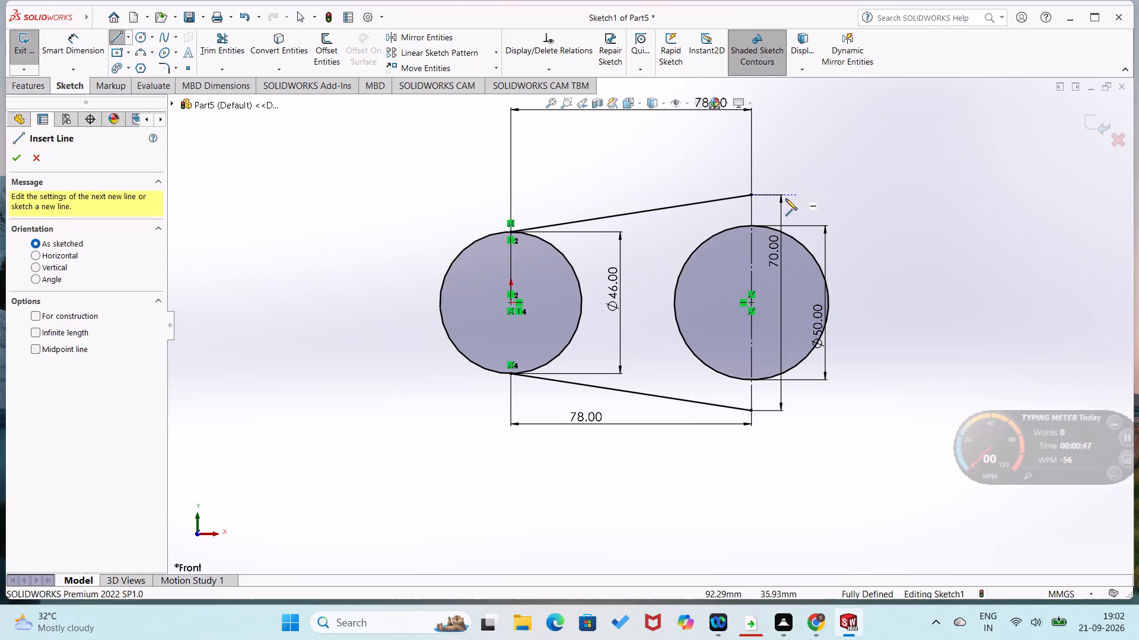
{"action": "left_click", "coordinate": [750, 195]}
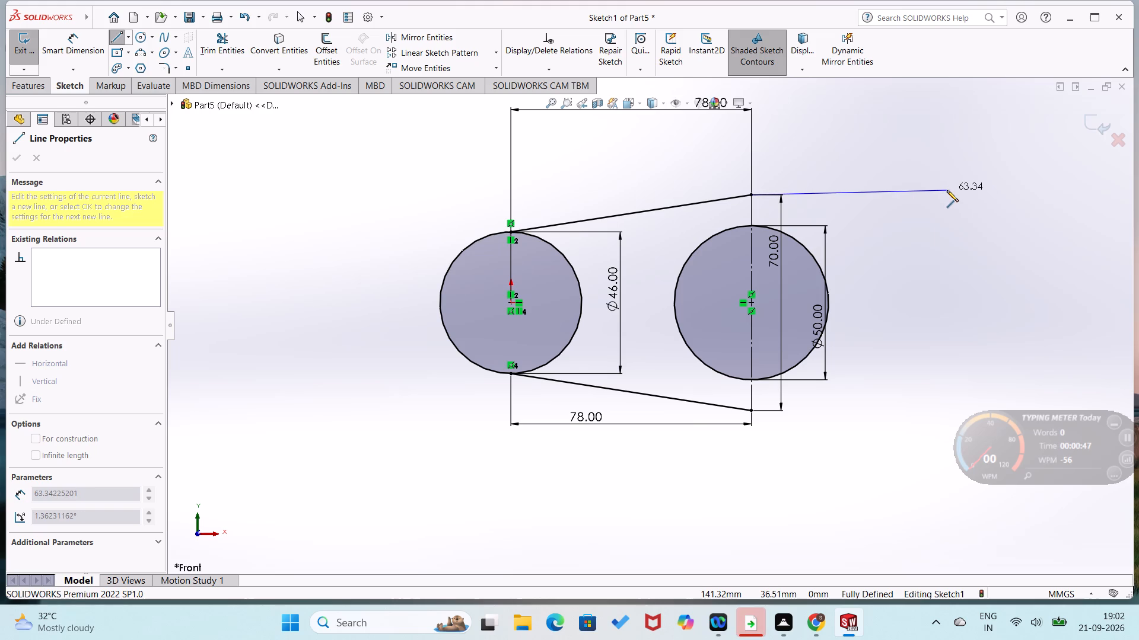
{"action": "type", "text": "70"}
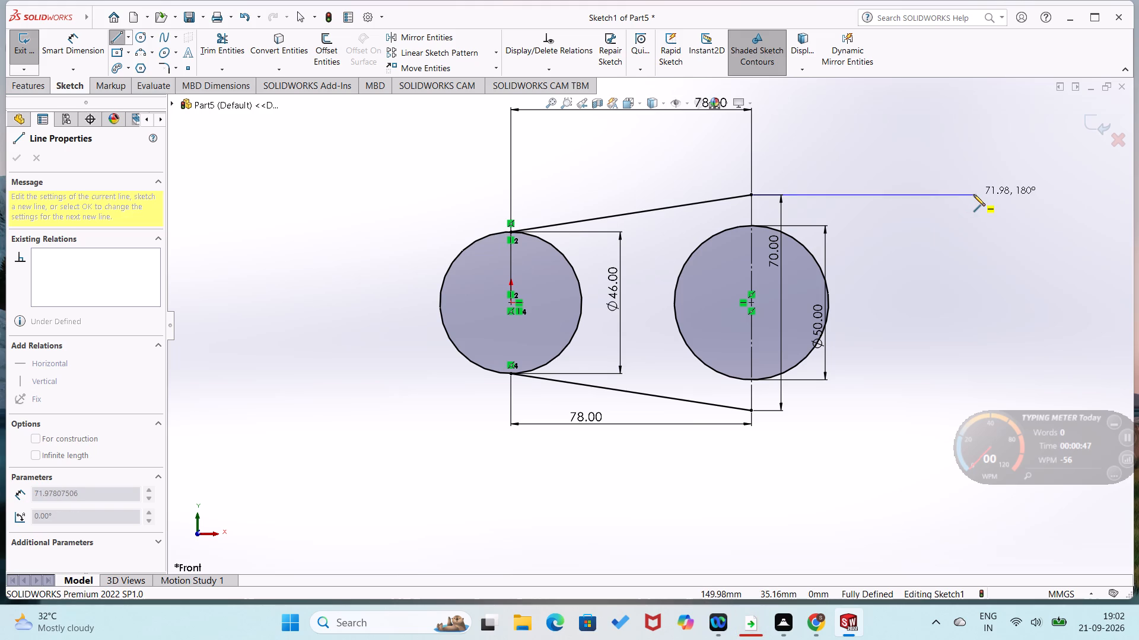
{"action": "left_click", "coordinate": [973, 194]}
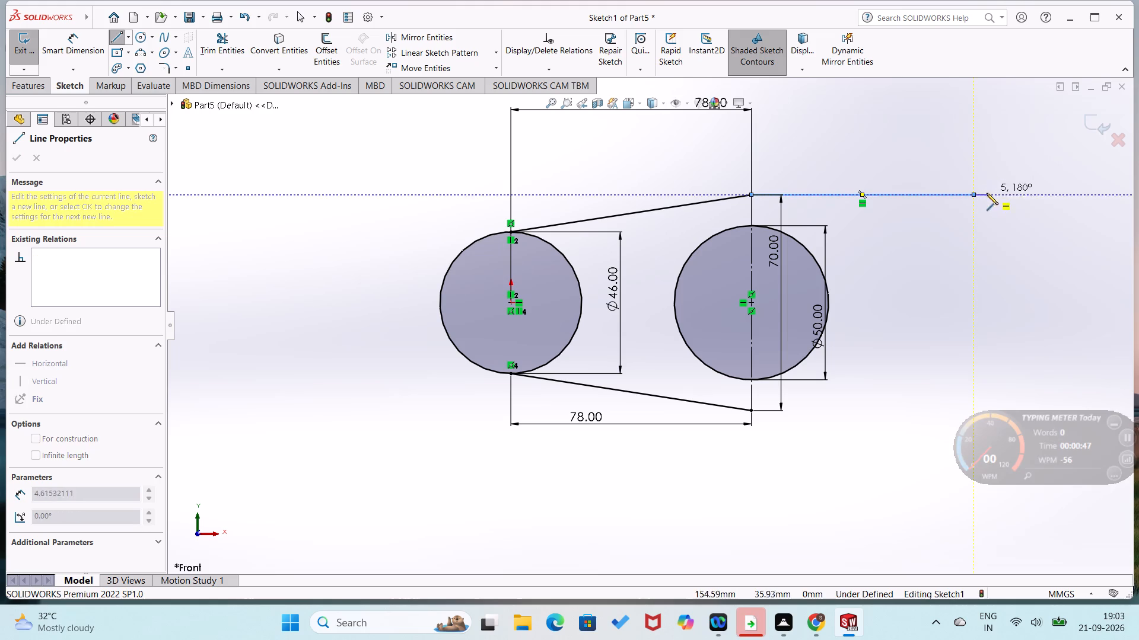
{"action": "left_click", "coordinate": [1020, 164]}
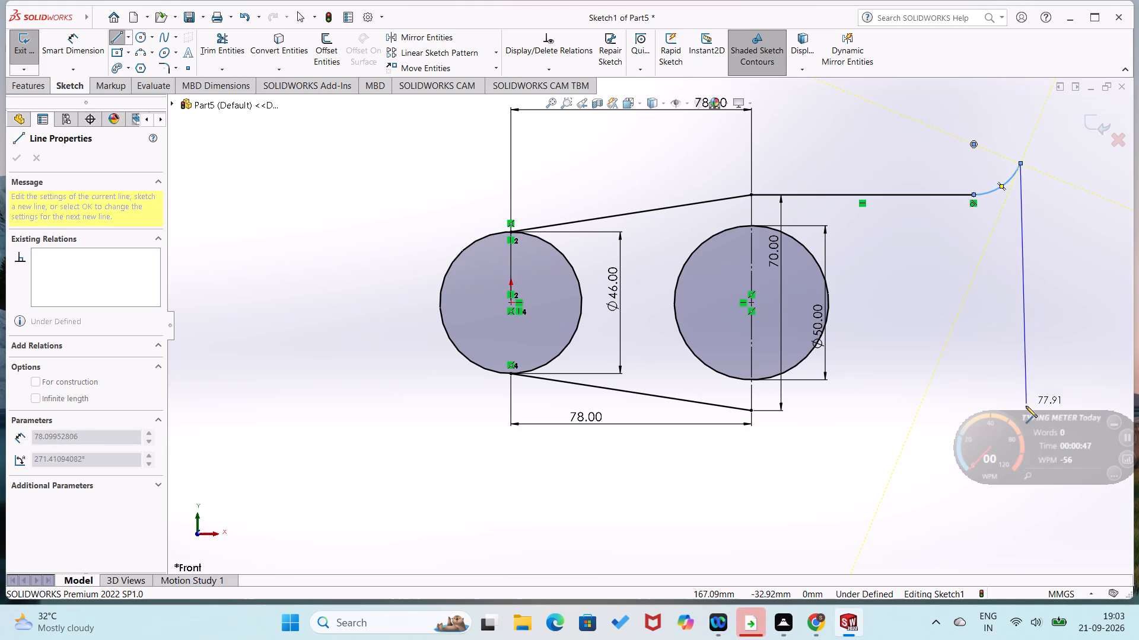
{"action": "key", "text": "Escape"}
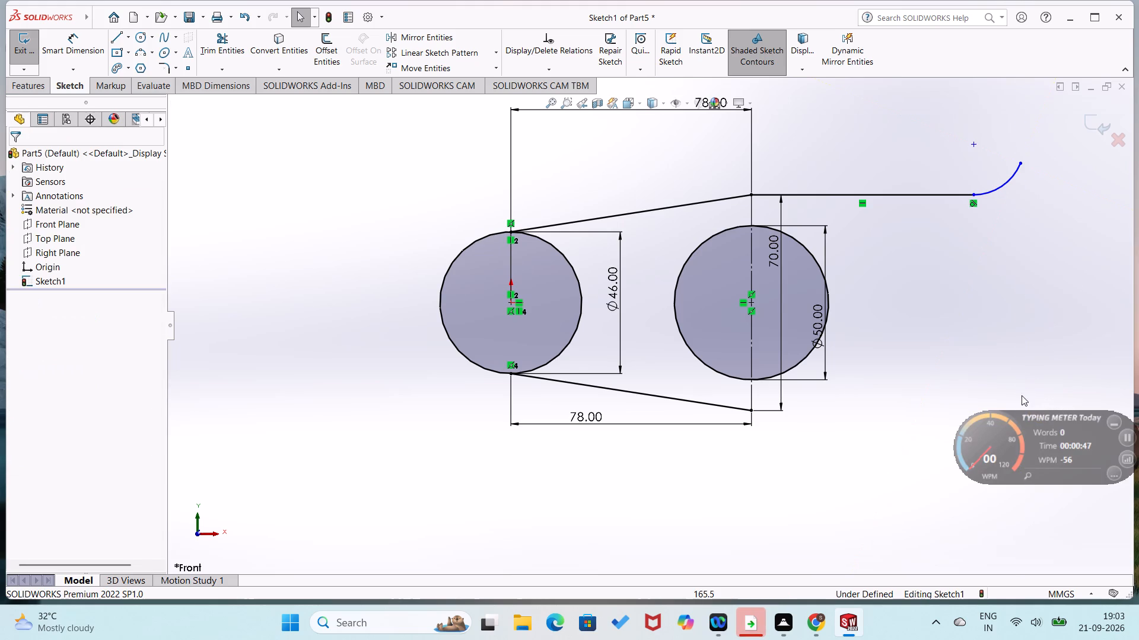
From the construction line's lower end, sketch a nearly horizontal line about 72 mm outward, continued by a tangent arc of about 16 mm radius curving downward.
{"action": "right_click_drag", "start_coordinate": [921, 359], "coordinate": [991, 241]}
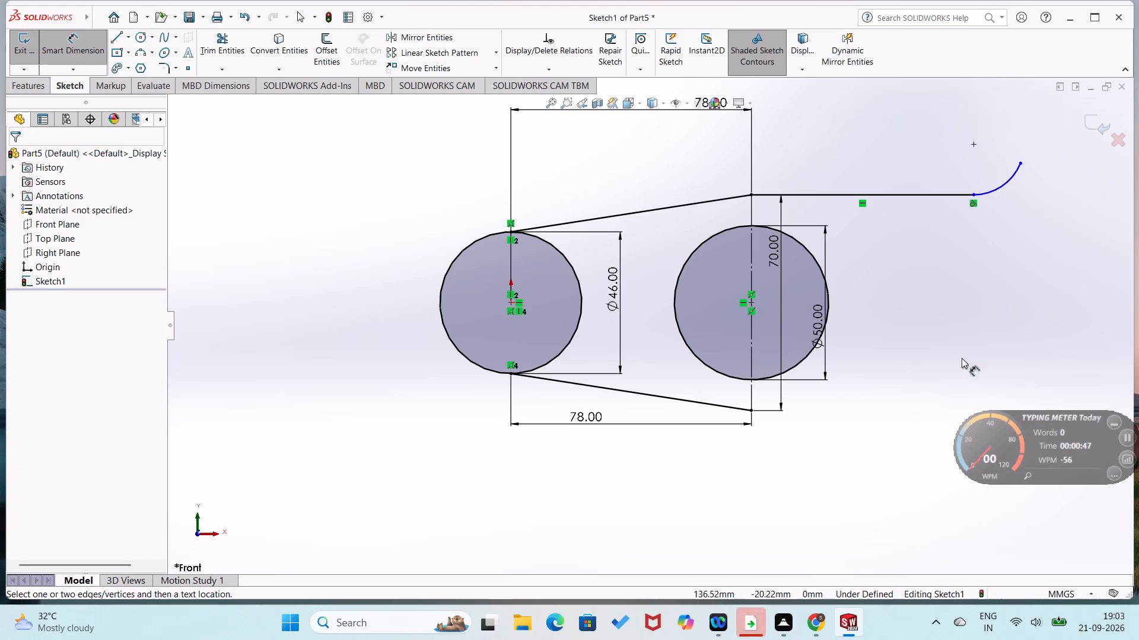
{"action": "right_click_drag", "start_coordinate": [968, 356], "coordinate": [814, 431]}
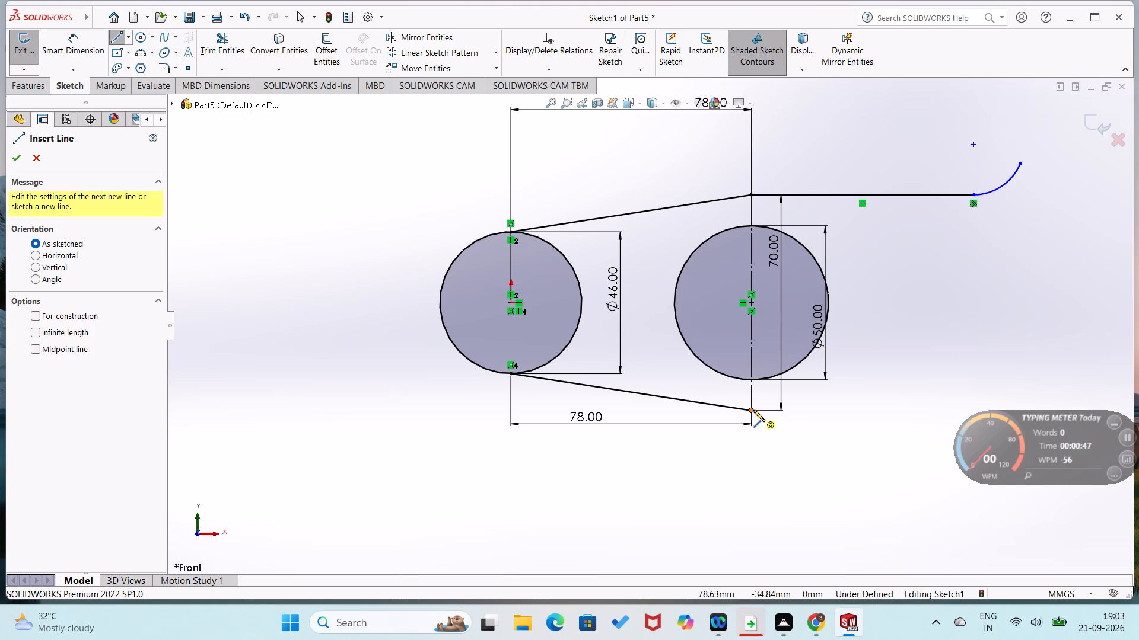
{"action": "left_click", "coordinate": [750, 410]}
{"action": "scroll", "coordinate": [836, 399], "scroll_direction": "up", "scroll_amount": 1}
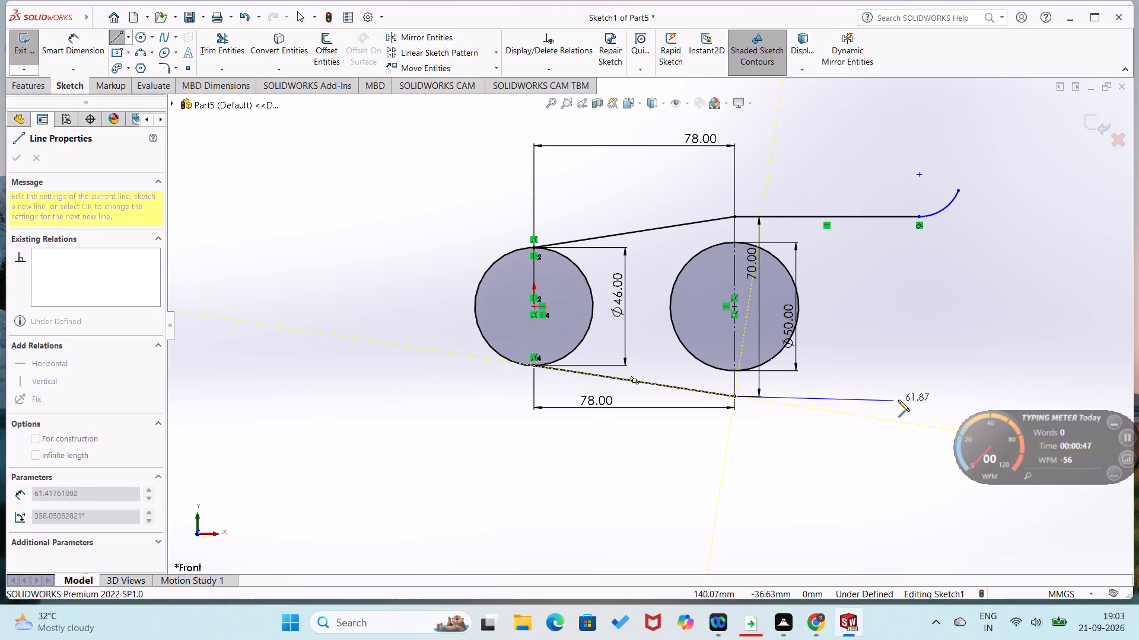
{"action": "left_click", "coordinate": [921, 401]}
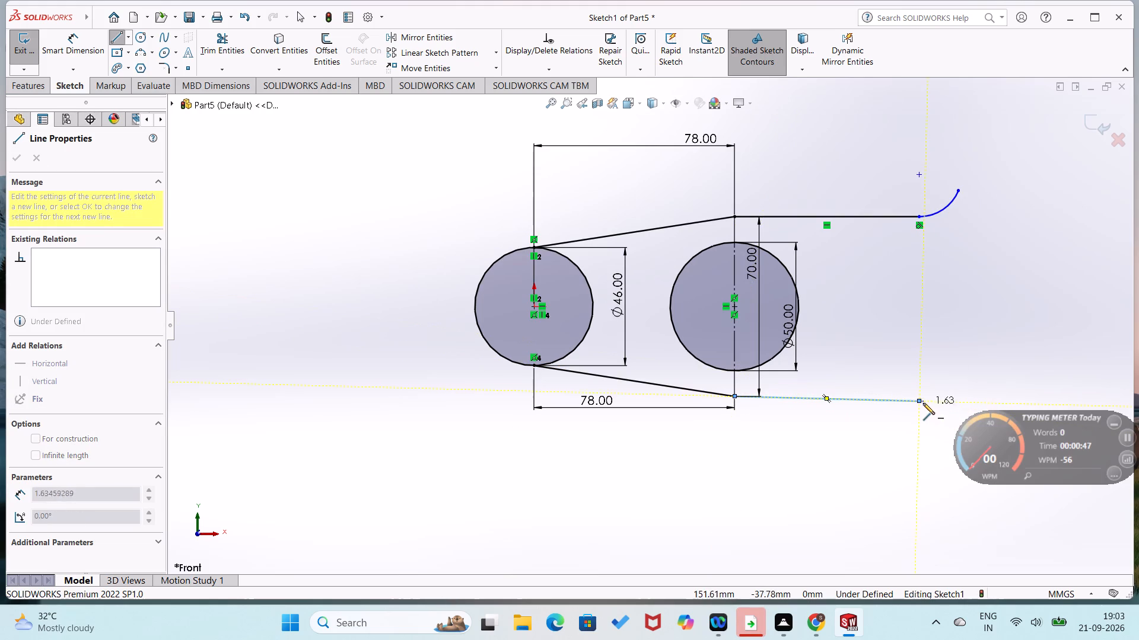
{"action": "scroll", "coordinate": [955, 424], "scroll_direction": "up", "scroll_amount": 1}
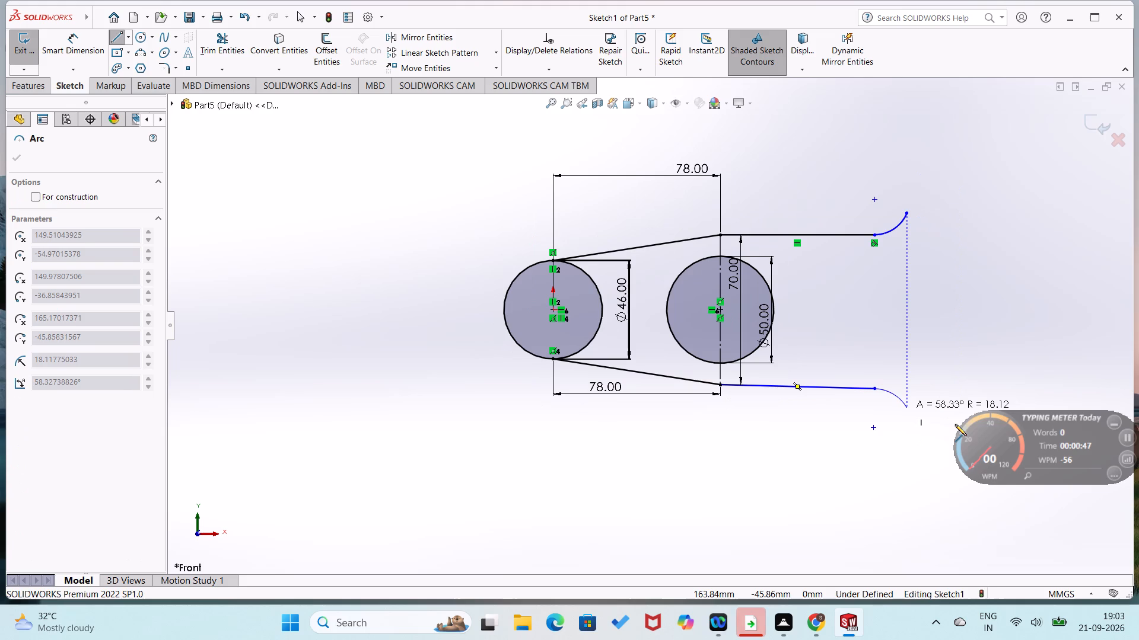
{"action": "left_click", "coordinate": [908, 416]}
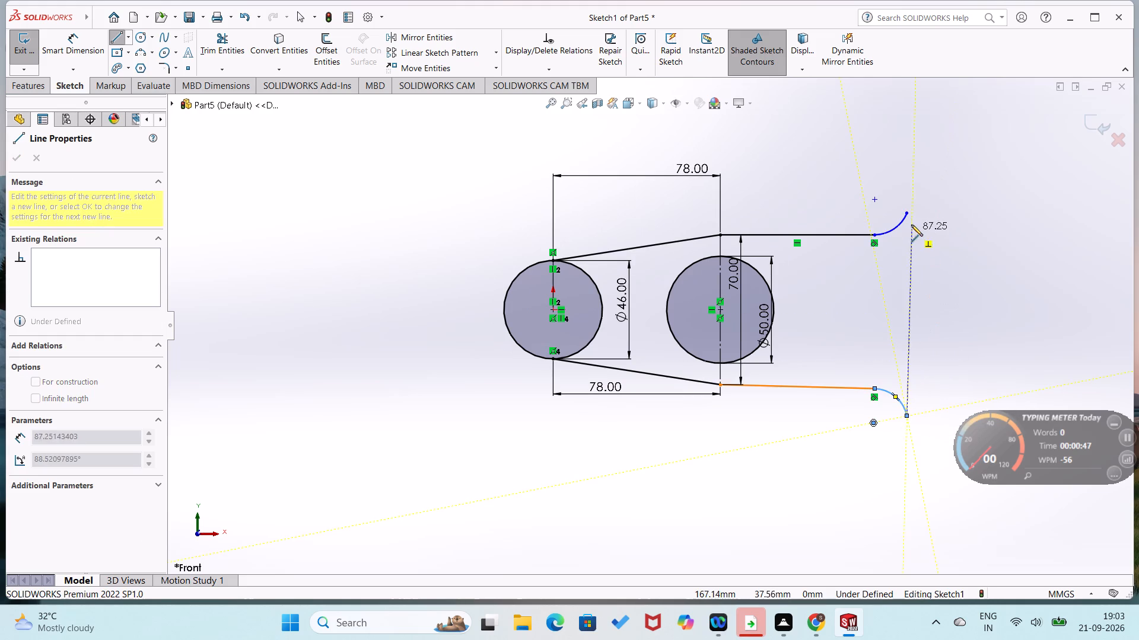
Close the profile's outer side with a vertical line about 95 mm long joining the outer ends of the two arcs.
{"action": "left_click", "coordinate": [907, 214]}
{"action": "right_click_drag", "start_coordinate": [858, 219], "coordinate": [860, 172]}
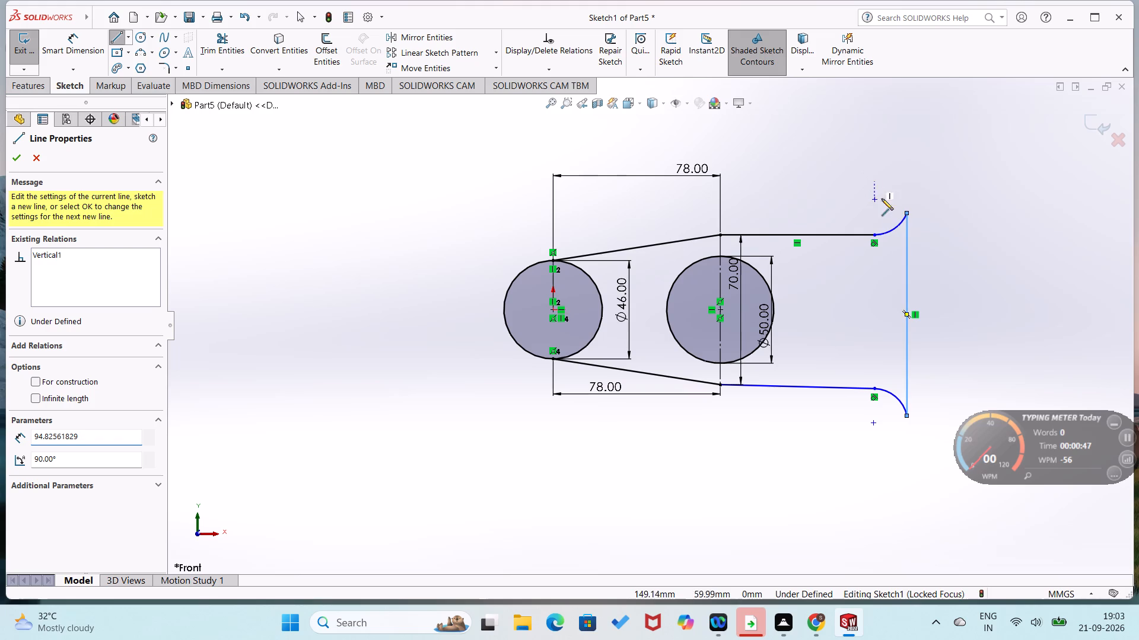
Dimension the upper tangent arc's radius to 13 mm.
{"action": "right_click_drag", "start_coordinate": [896, 227], "coordinate": [911, 167]}
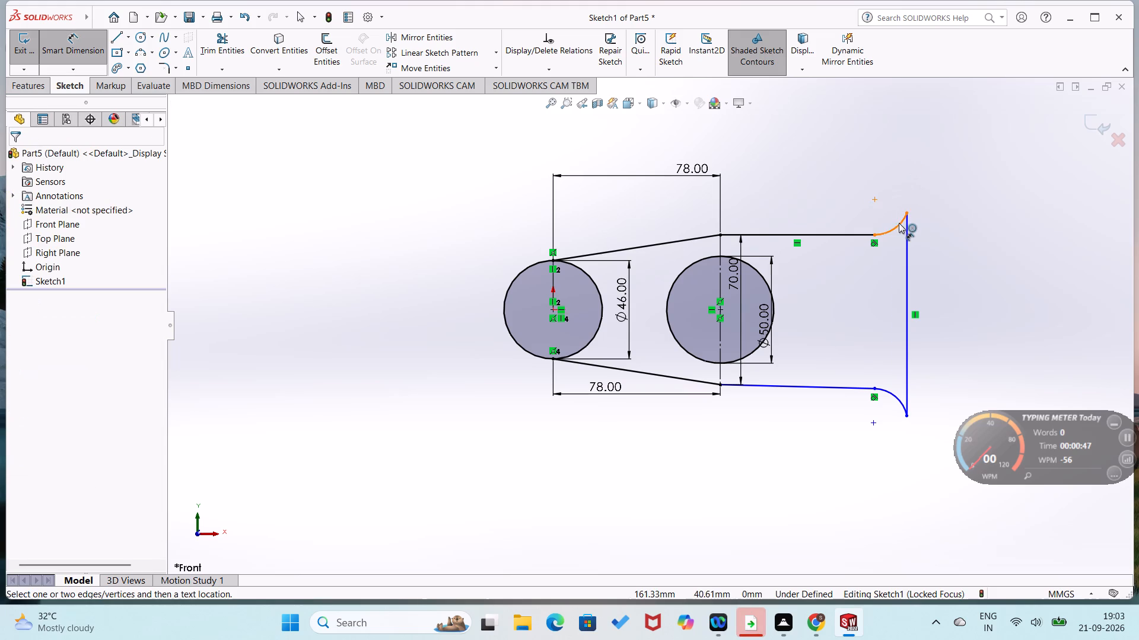
{"action": "left_click", "coordinate": [899, 223]}
{"action": "left_click", "coordinate": [886, 210]}
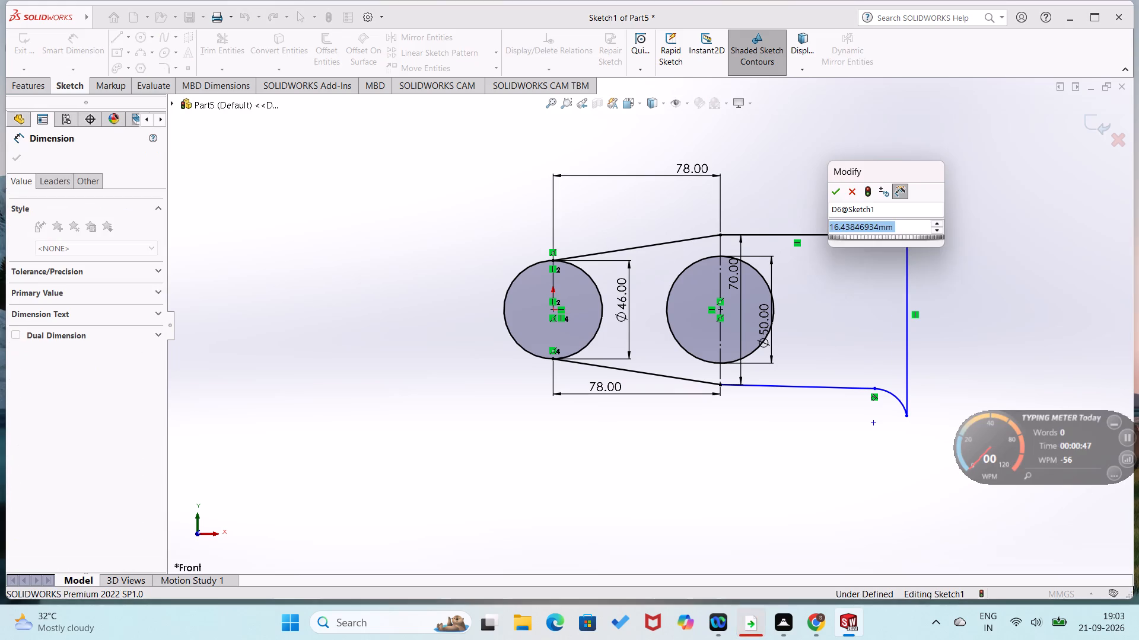
{"action": "type", "text": "13"}
{"action": "key", "text": "Return"}
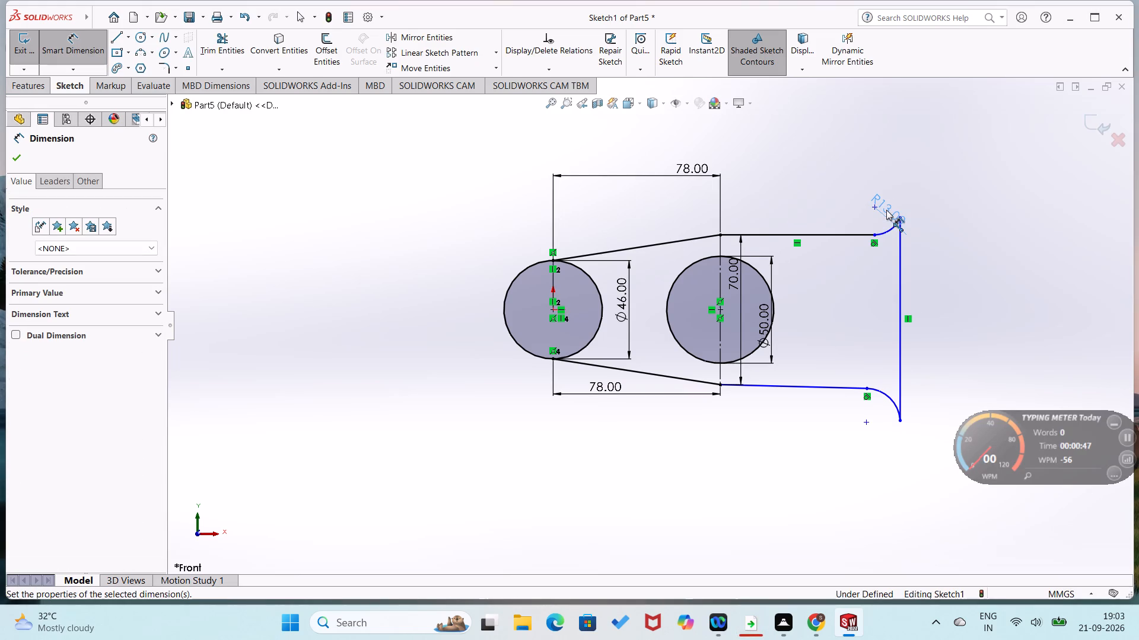
Dimension the lower tangent arc's radius to 13 mm.
{"action": "left_click", "coordinate": [891, 397]}
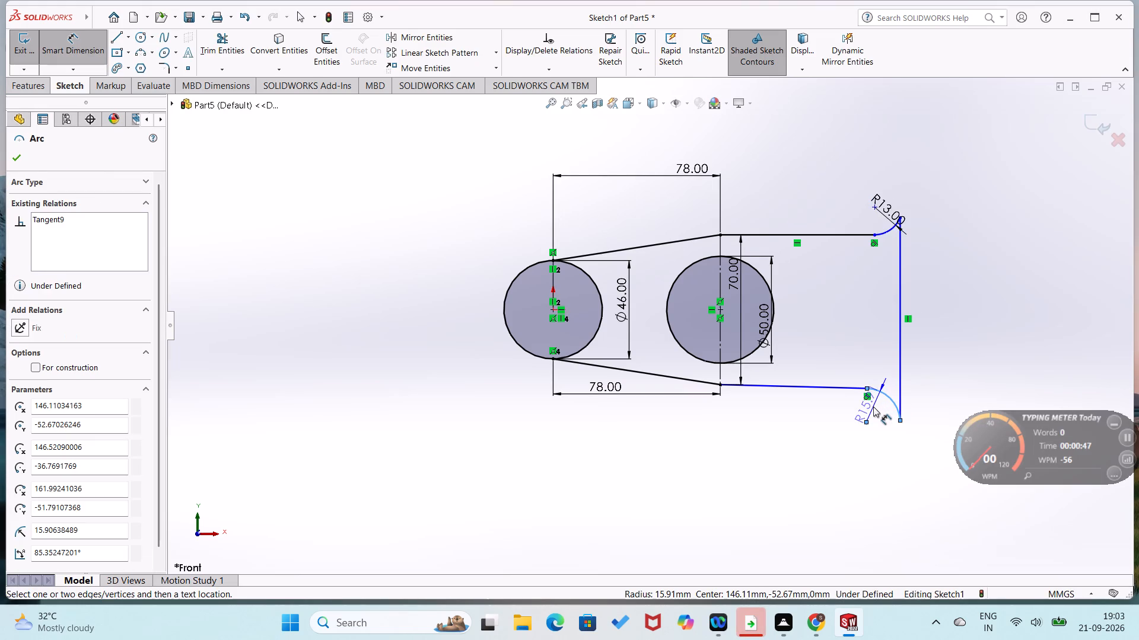
{"action": "left_click", "coordinate": [873, 407]}
{"action": "type", "text": "13"}
{"action": "key", "text": "Return"}
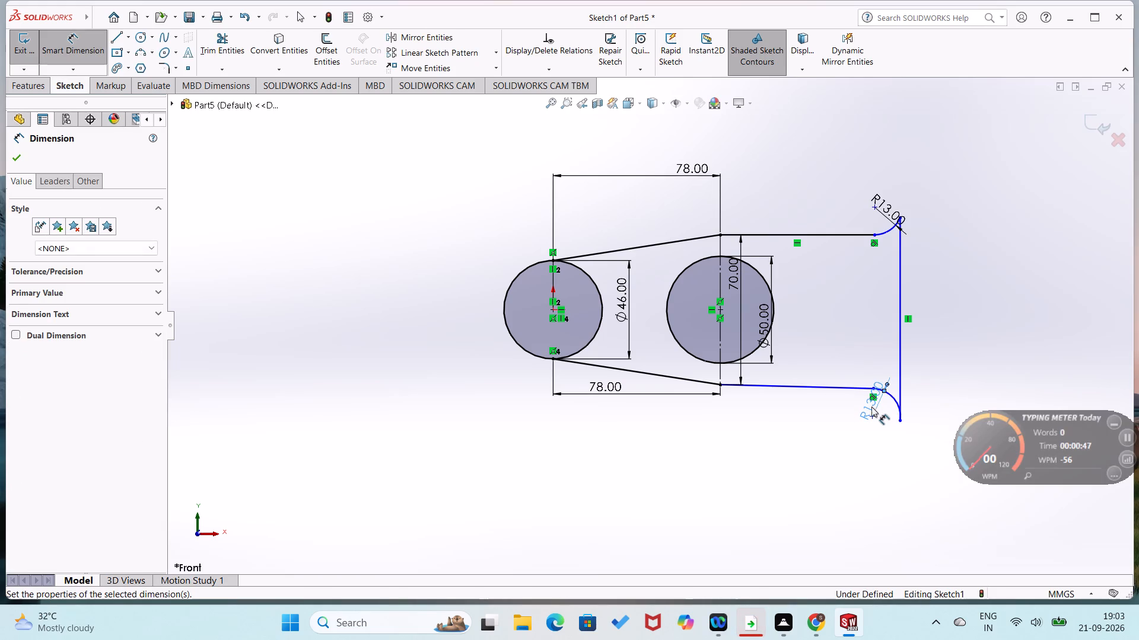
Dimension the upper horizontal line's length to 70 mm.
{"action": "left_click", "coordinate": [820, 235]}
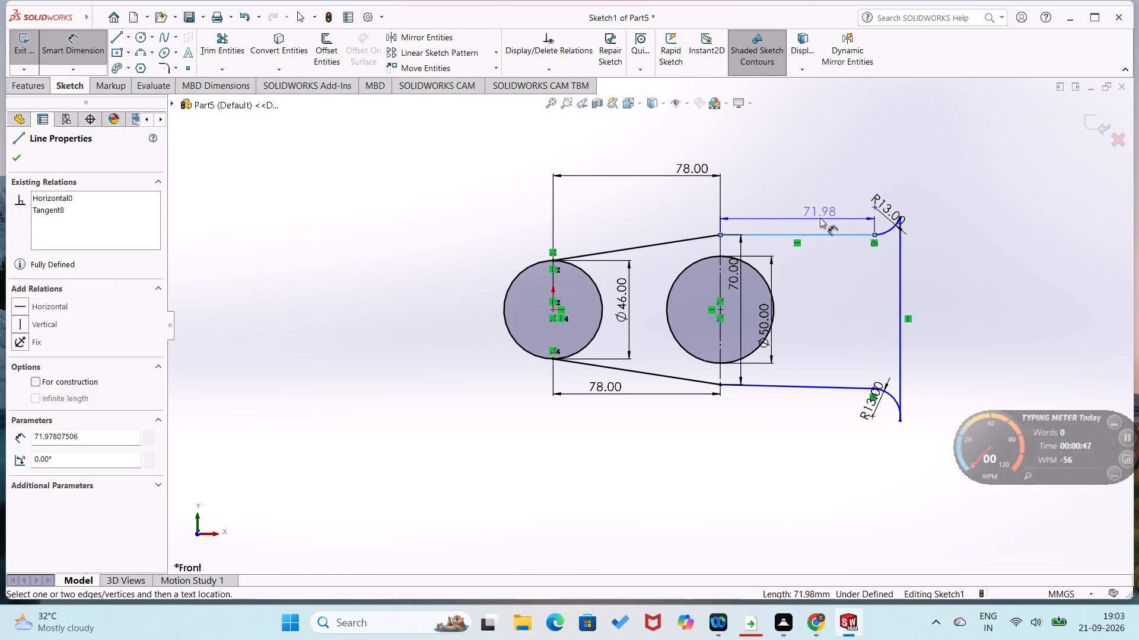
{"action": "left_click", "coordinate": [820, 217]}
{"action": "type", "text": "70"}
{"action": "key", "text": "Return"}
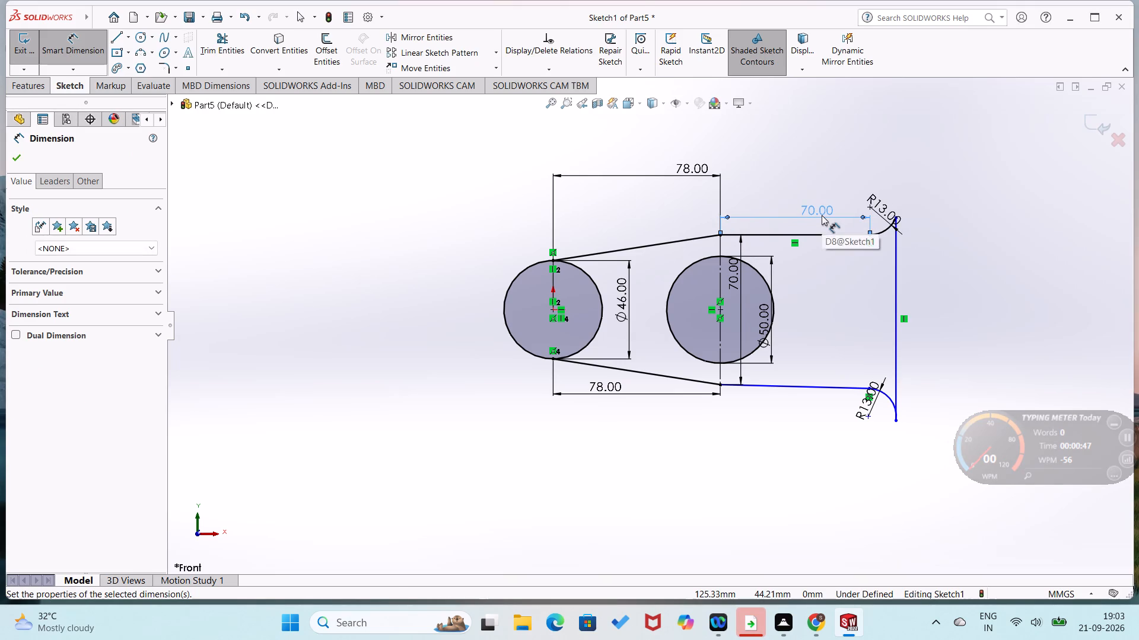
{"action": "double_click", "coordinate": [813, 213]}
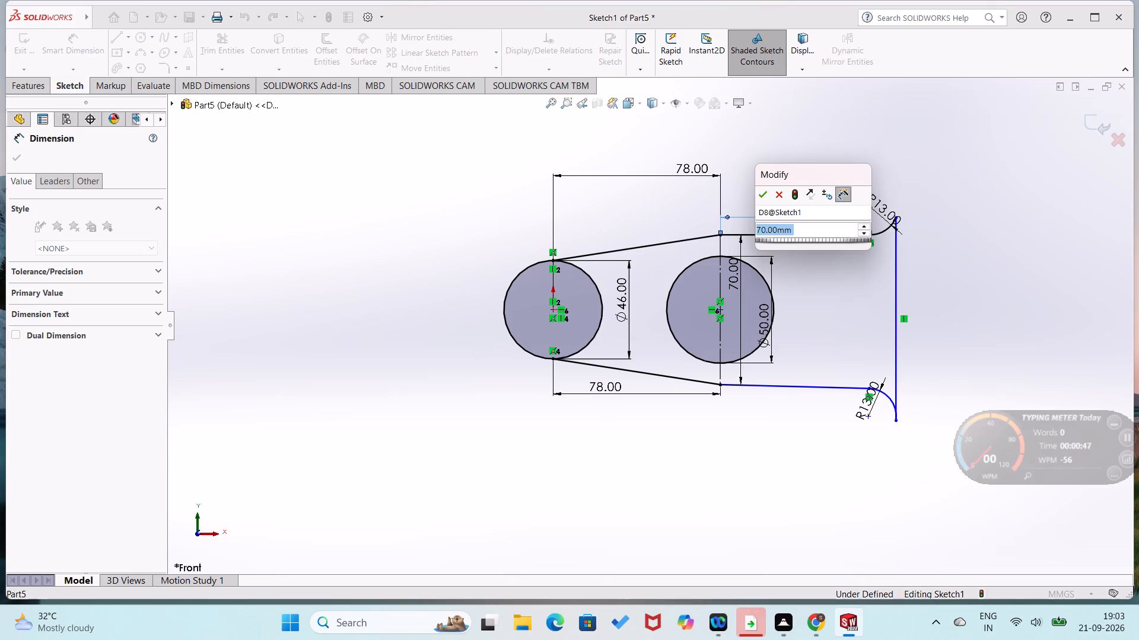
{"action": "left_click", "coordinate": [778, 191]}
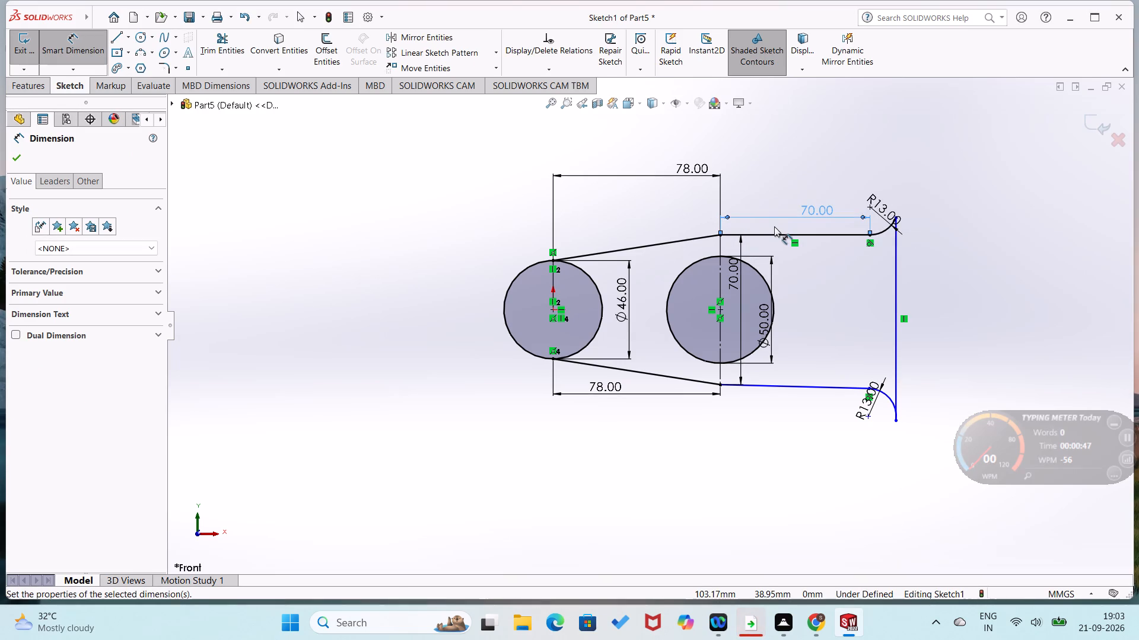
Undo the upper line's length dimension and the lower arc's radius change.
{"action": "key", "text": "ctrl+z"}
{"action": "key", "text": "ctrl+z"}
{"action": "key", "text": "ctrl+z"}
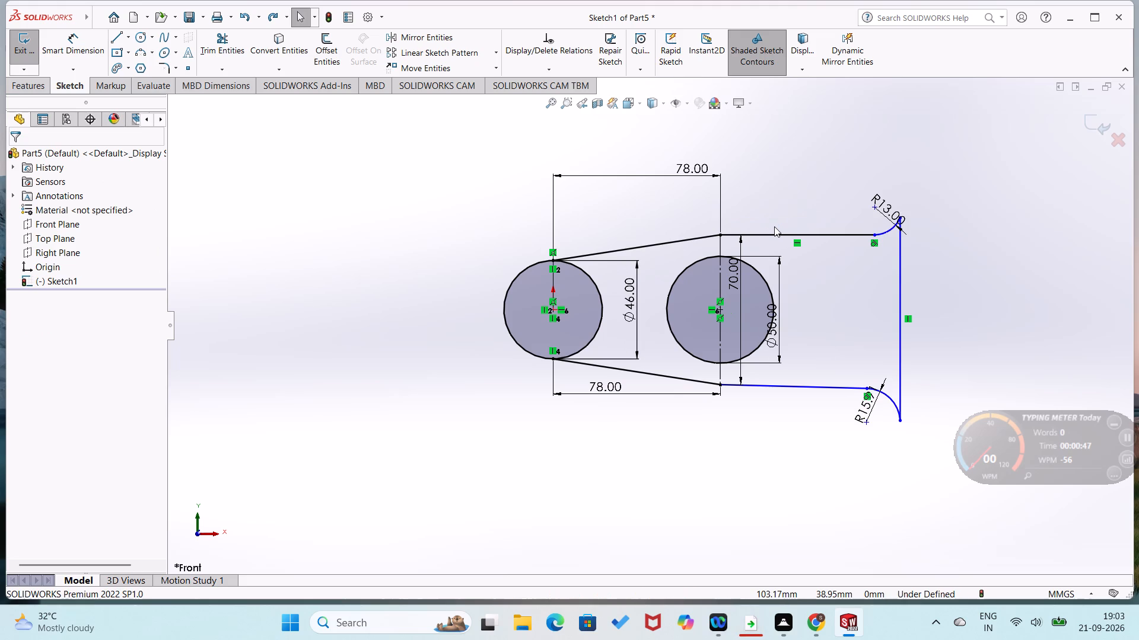
Dimension the horizontal distance from the construction line's upper end to the upper arc's outer end to 80 mm.
{"action": "right_click_drag", "start_coordinate": [752, 211], "coordinate": [806, 115]}
{"action": "left_click", "coordinate": [720, 235]}
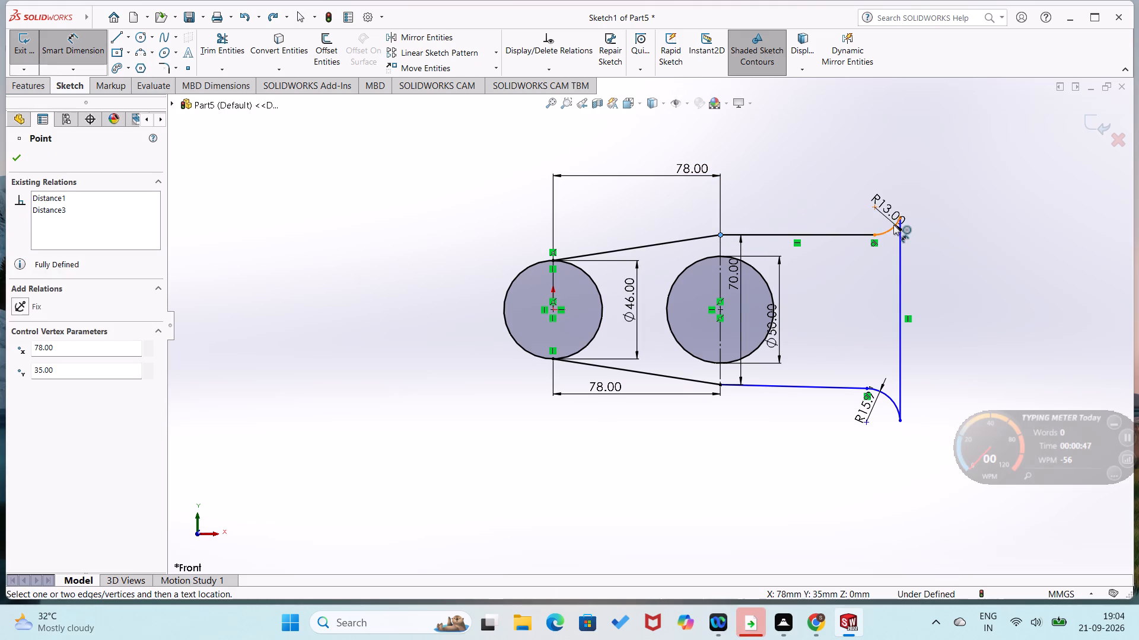
{"action": "left_click", "coordinate": [899, 217]}
{"action": "left_click", "coordinate": [873, 178]}
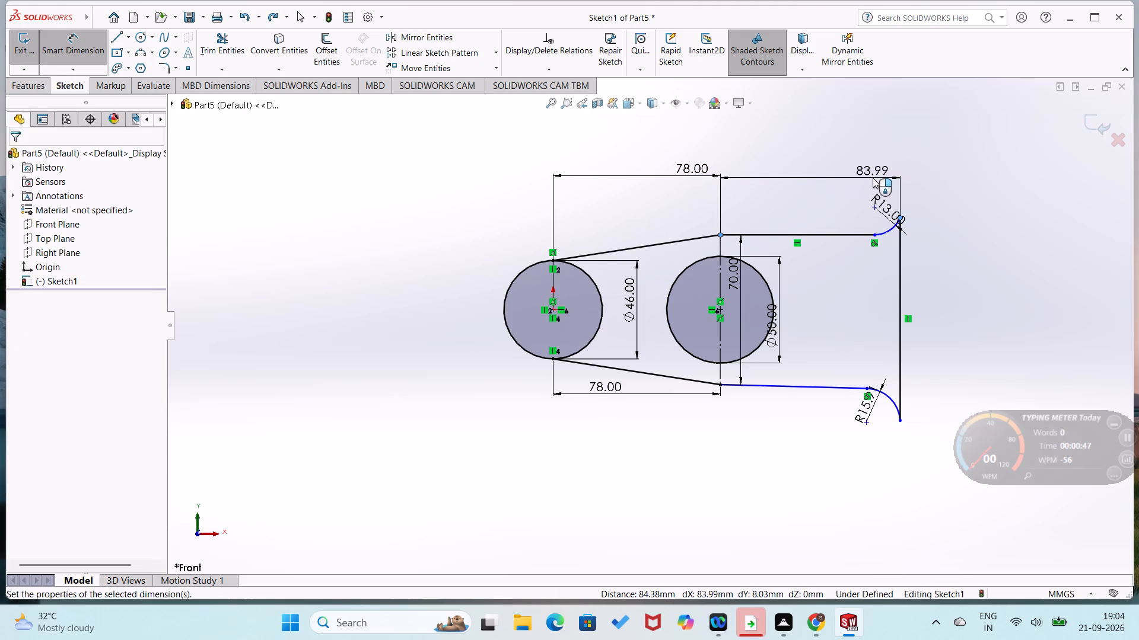
{"action": "type", "text": "80"}
{"action": "key", "text": "Return"}
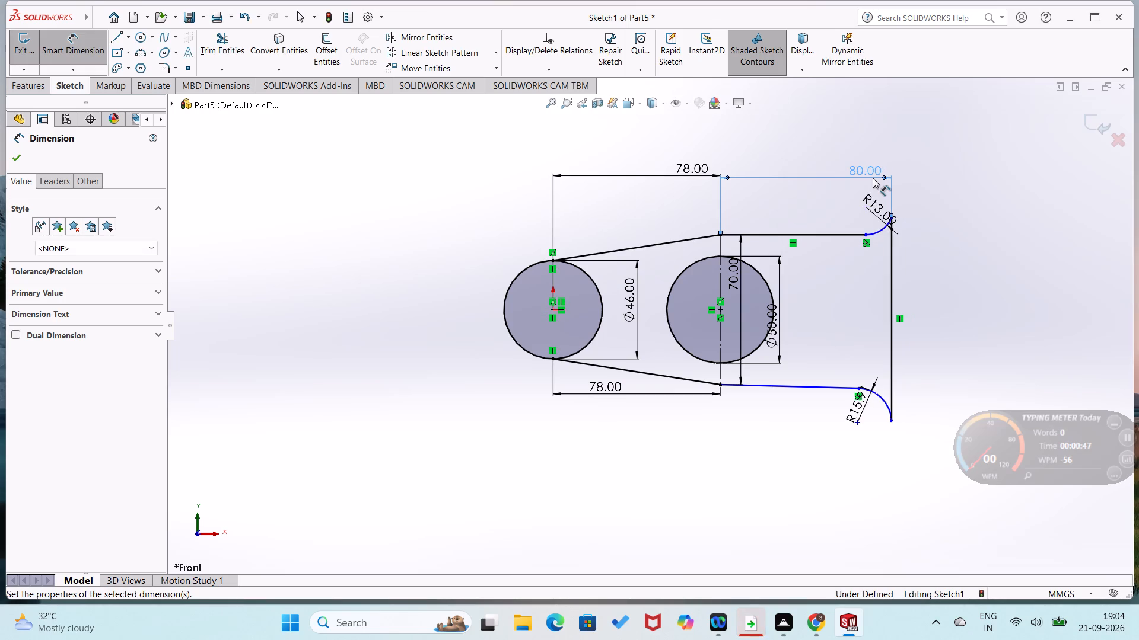
{"action": "left_click", "coordinate": [979, 312]}
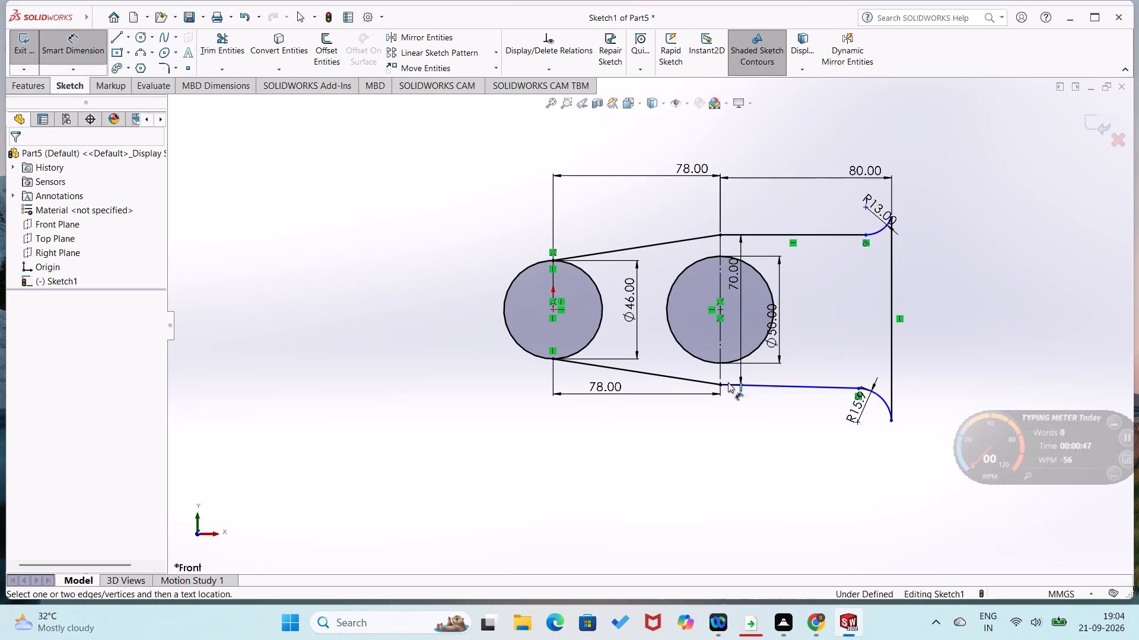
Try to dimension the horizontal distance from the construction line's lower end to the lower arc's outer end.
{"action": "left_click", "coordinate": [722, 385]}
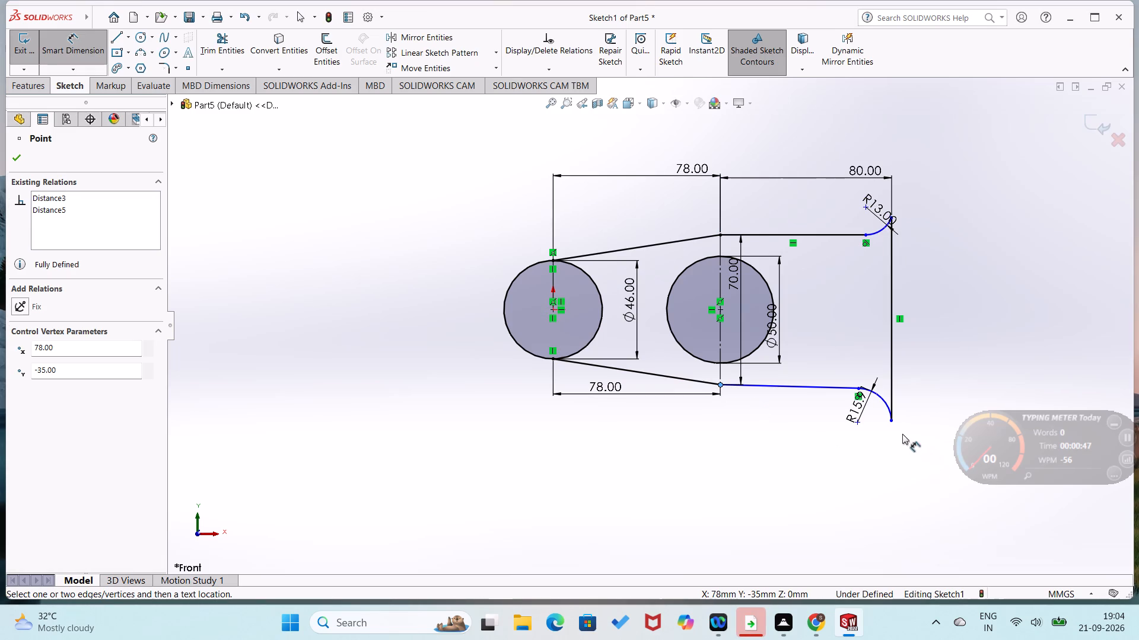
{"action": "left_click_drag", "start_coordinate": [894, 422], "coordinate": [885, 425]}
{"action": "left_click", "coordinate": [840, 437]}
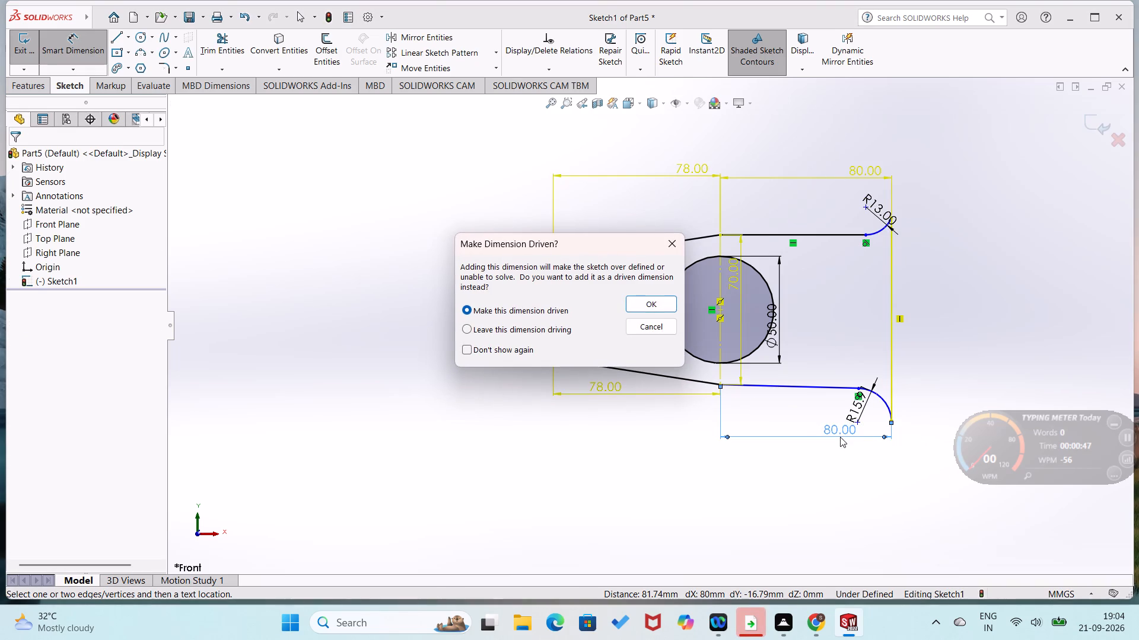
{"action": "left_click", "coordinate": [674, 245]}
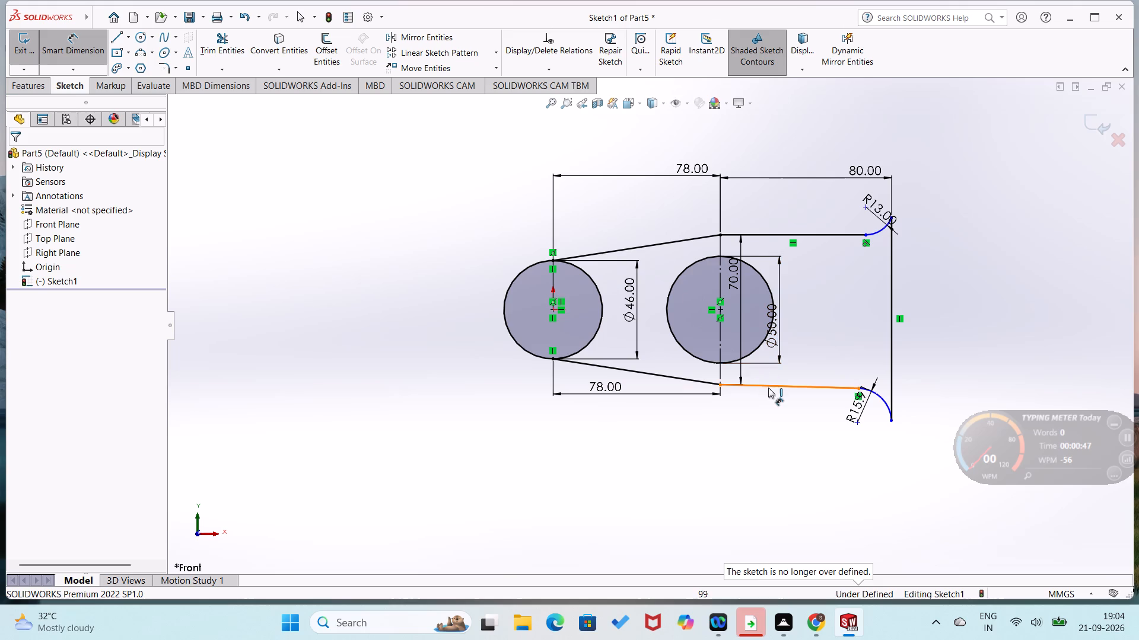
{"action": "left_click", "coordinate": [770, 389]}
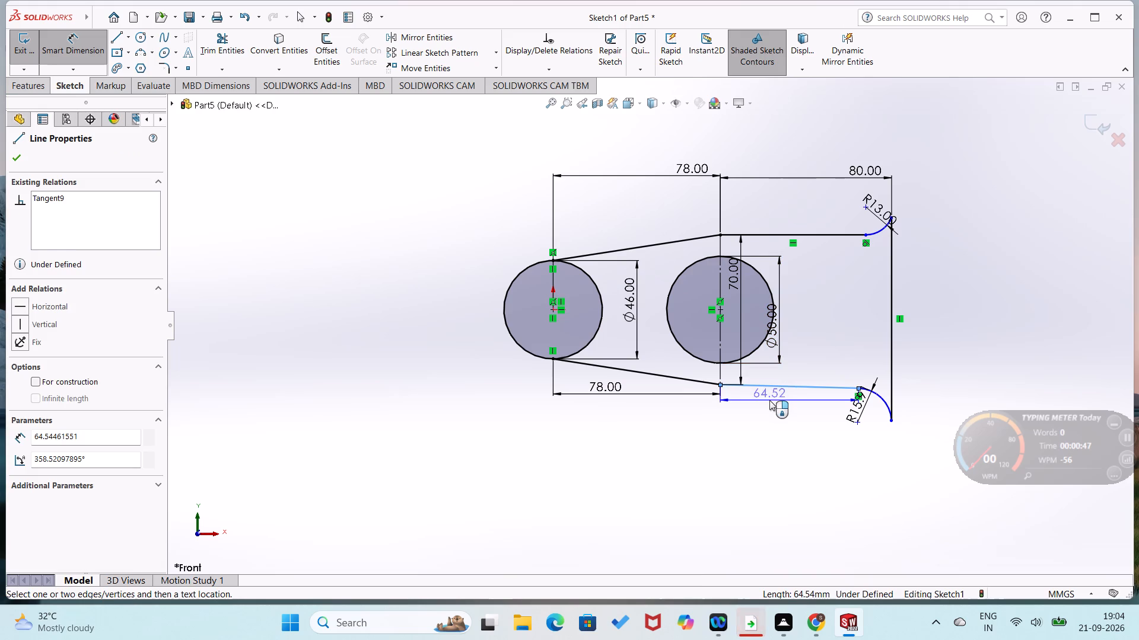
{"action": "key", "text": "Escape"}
Set the lower tangent arc's radius to 13 mm.
{"action": "double_click", "coordinate": [857, 408]}
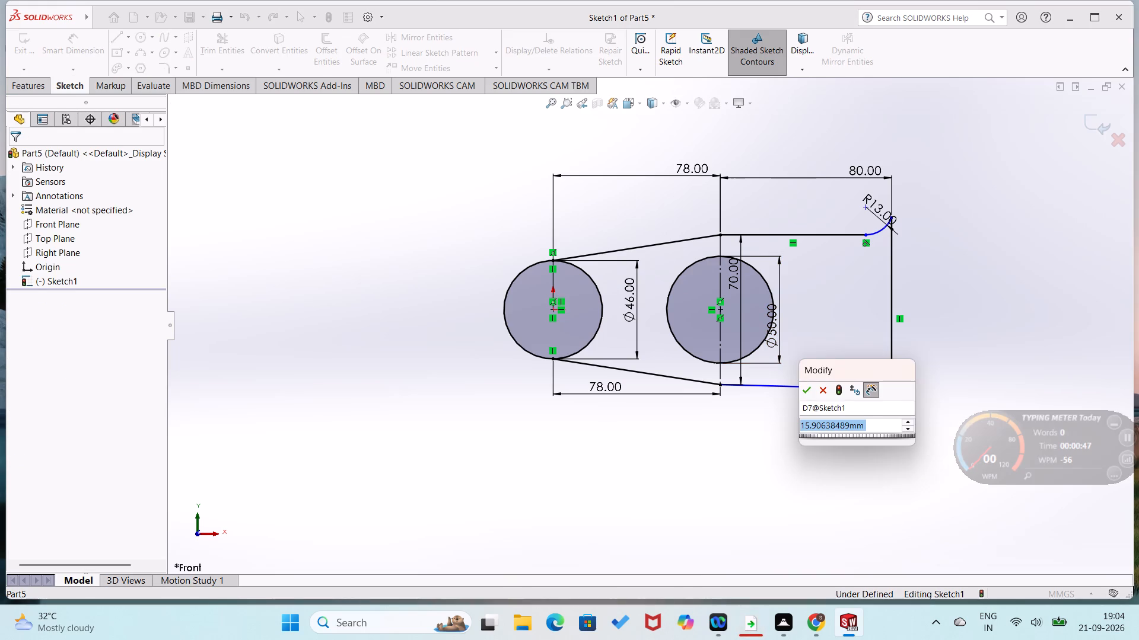
{"action": "type", "text": "13"}
{"action": "key", "text": "Return"}
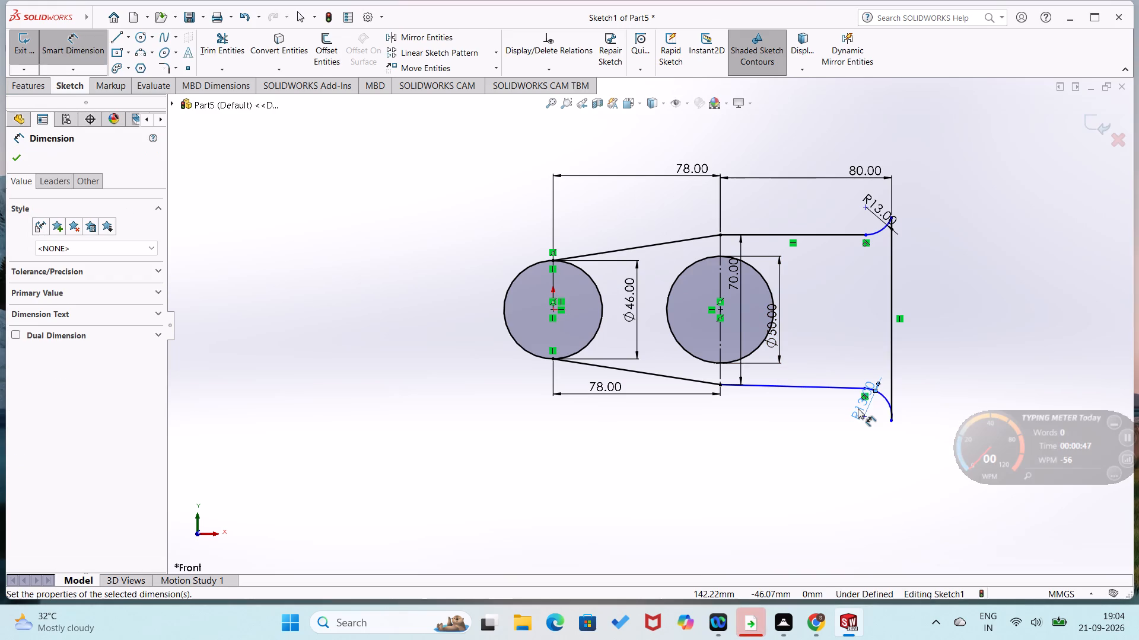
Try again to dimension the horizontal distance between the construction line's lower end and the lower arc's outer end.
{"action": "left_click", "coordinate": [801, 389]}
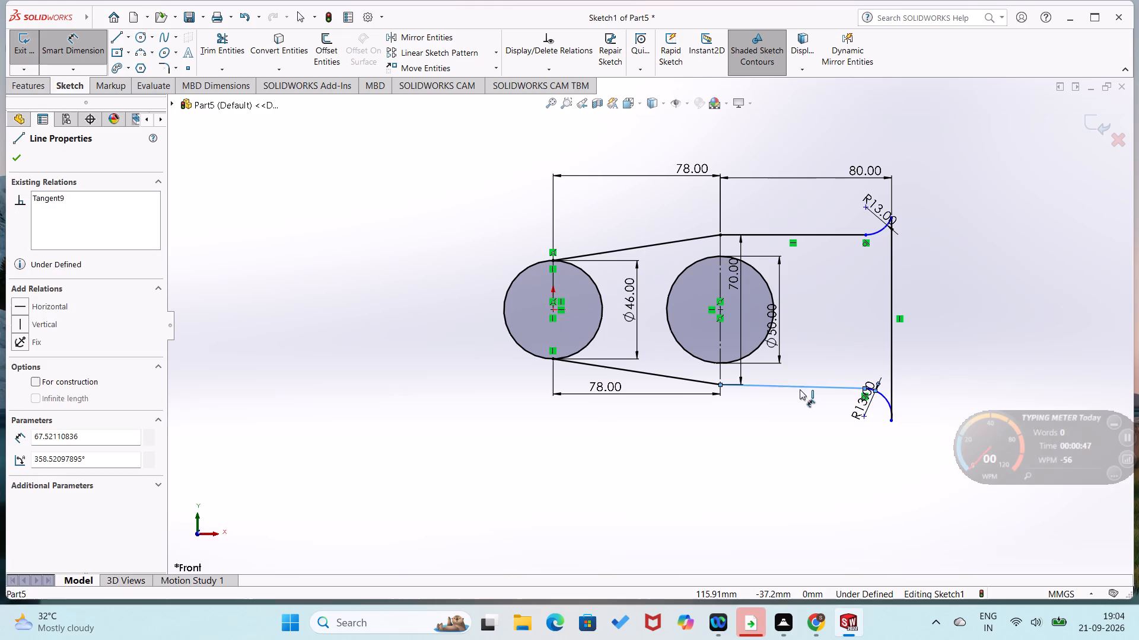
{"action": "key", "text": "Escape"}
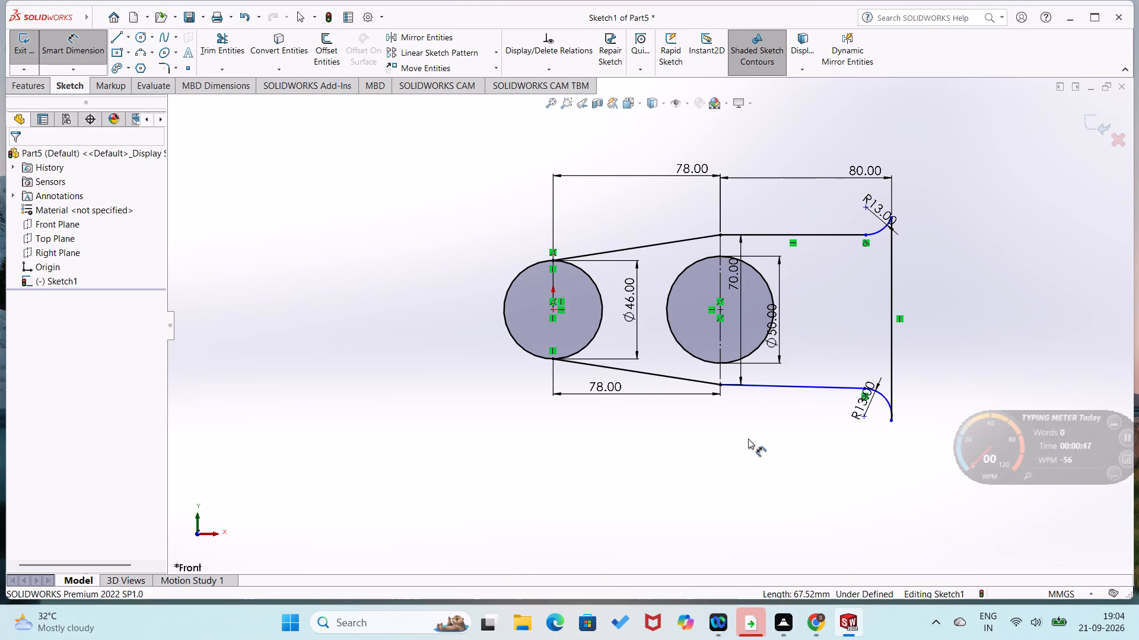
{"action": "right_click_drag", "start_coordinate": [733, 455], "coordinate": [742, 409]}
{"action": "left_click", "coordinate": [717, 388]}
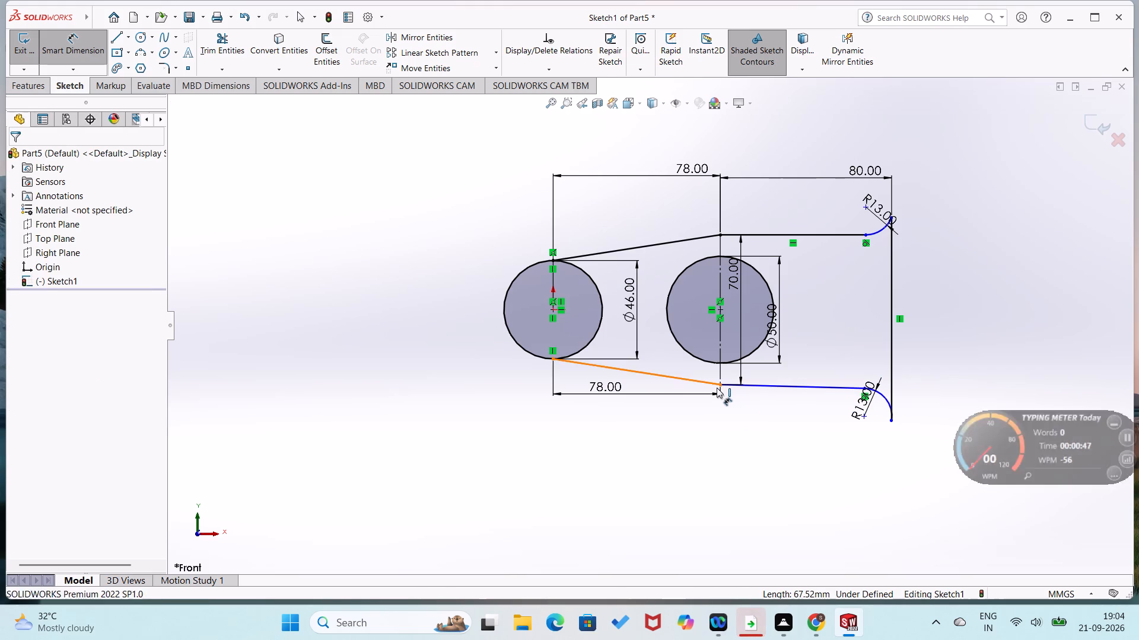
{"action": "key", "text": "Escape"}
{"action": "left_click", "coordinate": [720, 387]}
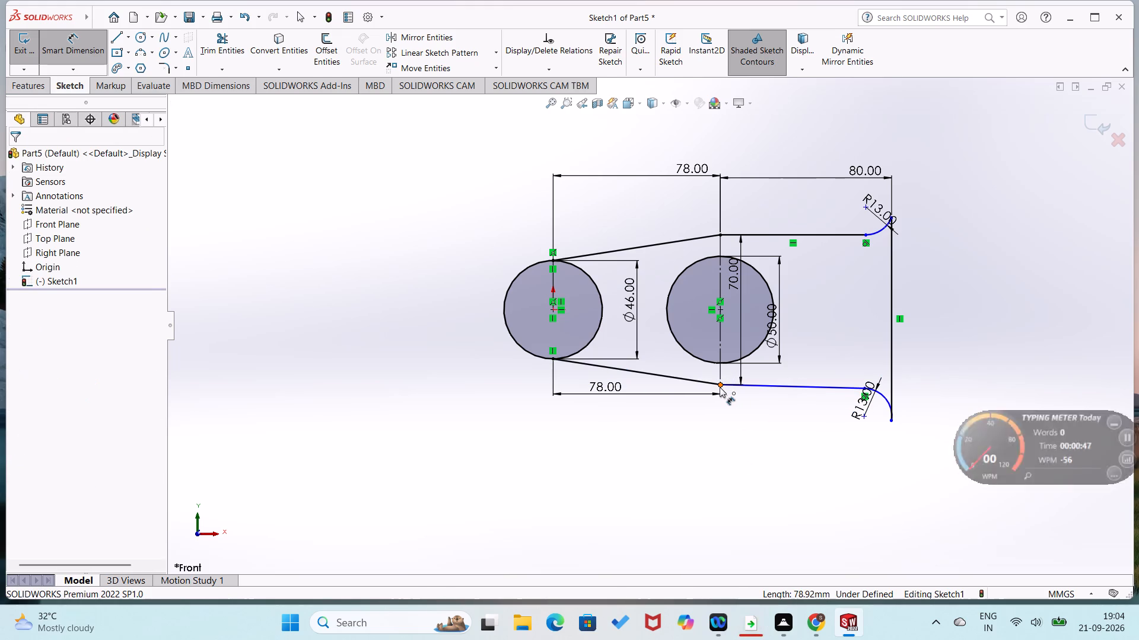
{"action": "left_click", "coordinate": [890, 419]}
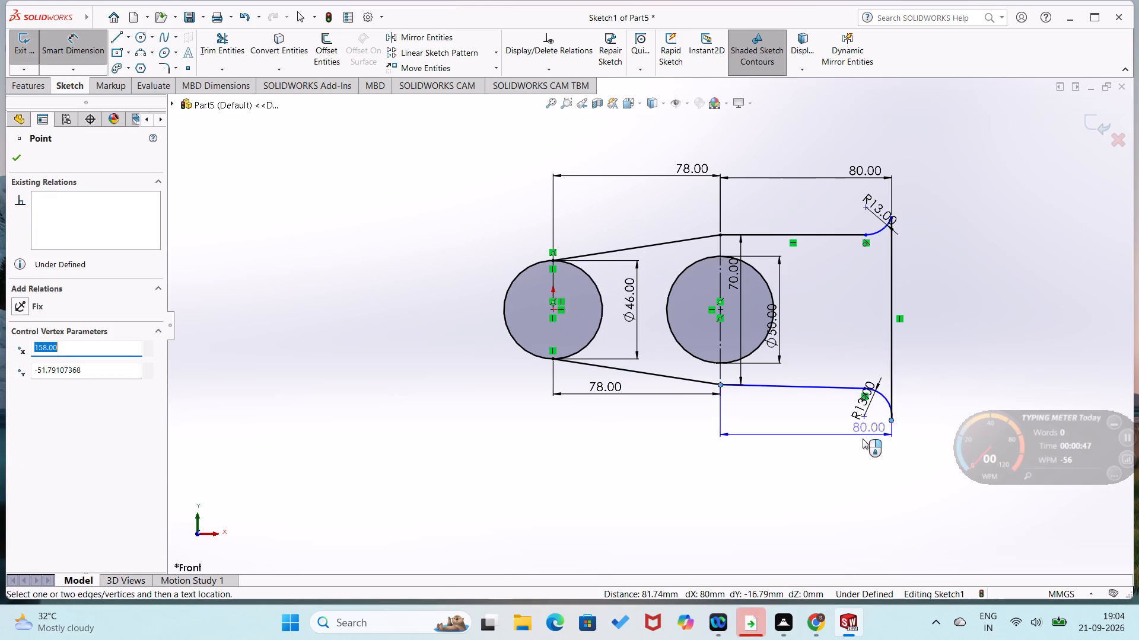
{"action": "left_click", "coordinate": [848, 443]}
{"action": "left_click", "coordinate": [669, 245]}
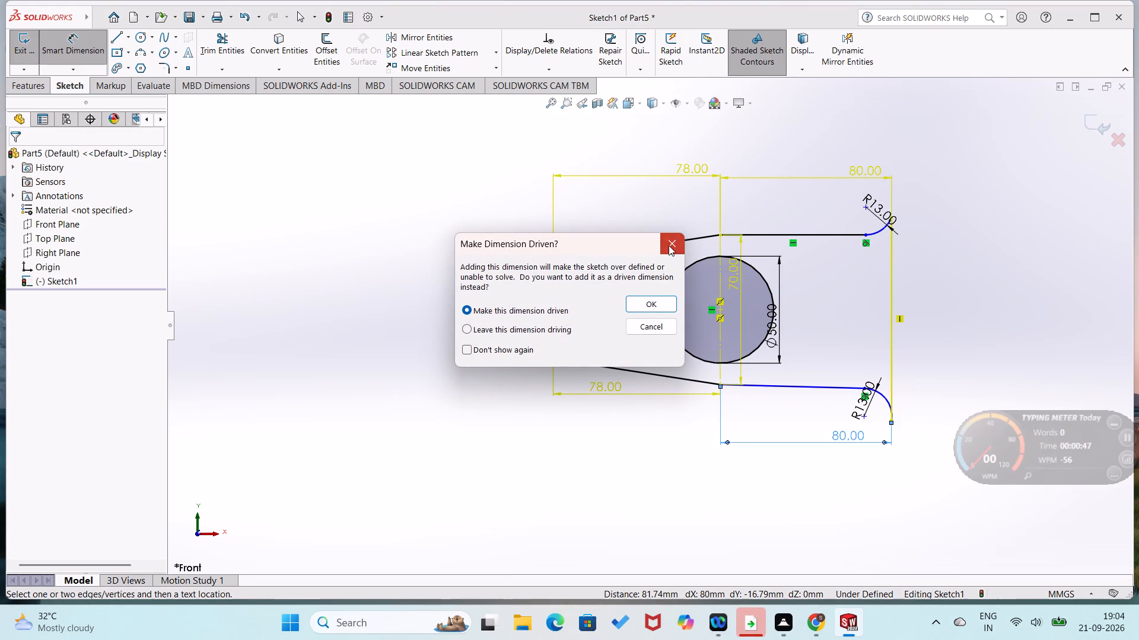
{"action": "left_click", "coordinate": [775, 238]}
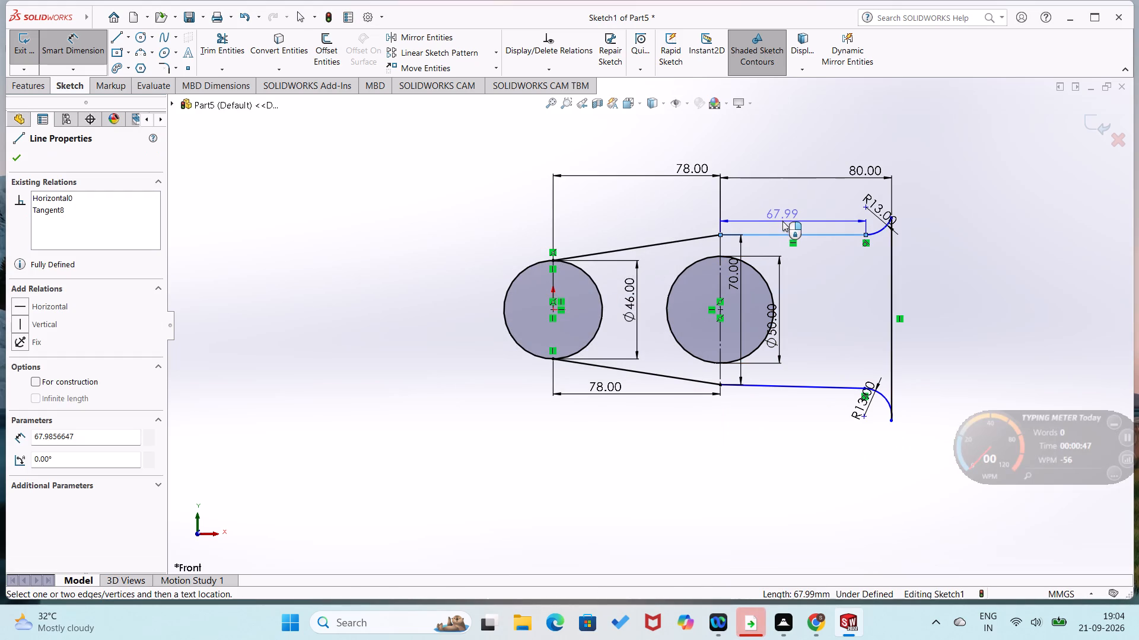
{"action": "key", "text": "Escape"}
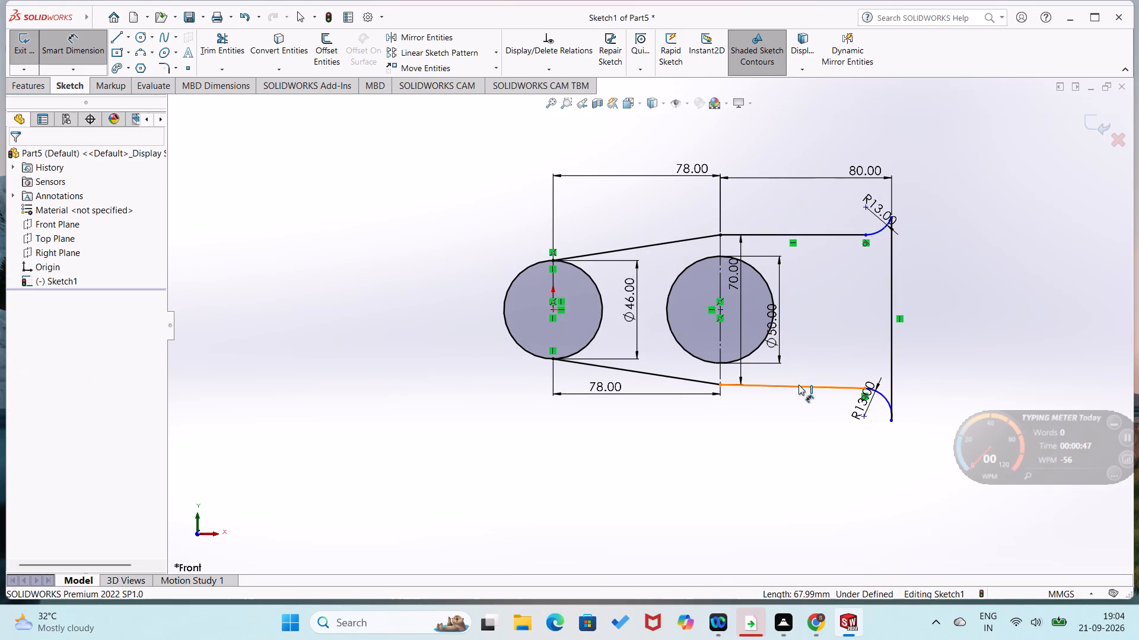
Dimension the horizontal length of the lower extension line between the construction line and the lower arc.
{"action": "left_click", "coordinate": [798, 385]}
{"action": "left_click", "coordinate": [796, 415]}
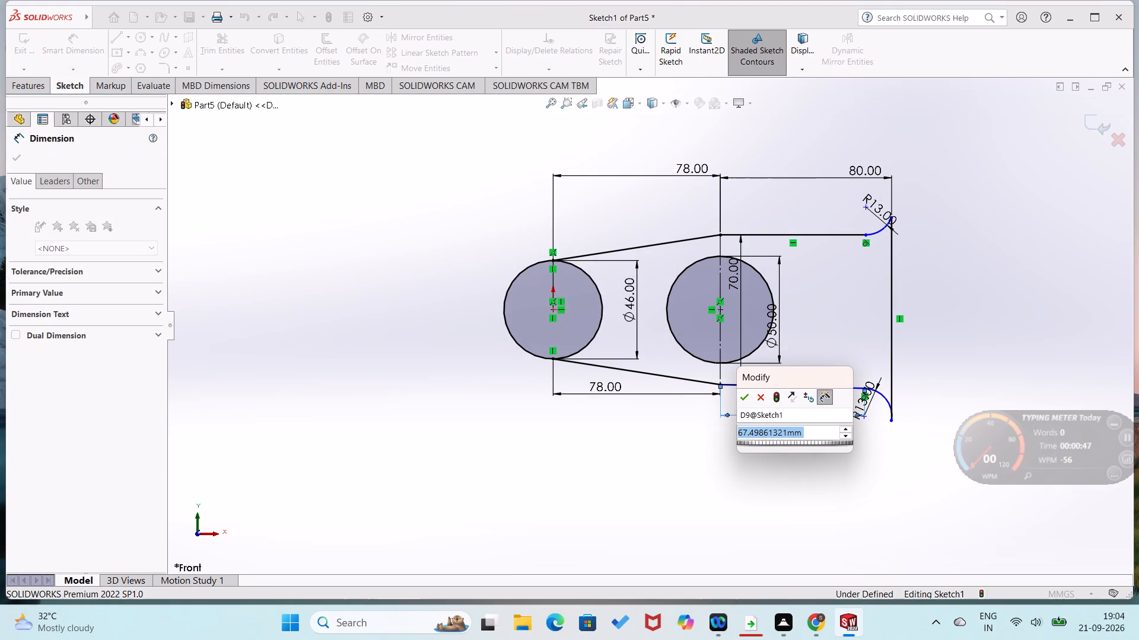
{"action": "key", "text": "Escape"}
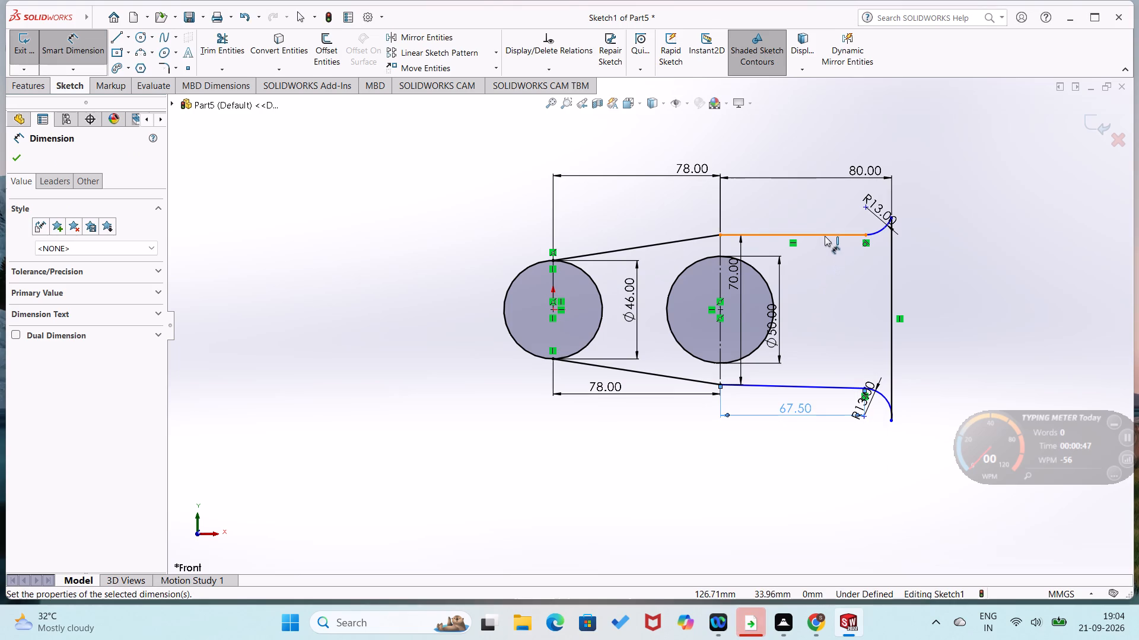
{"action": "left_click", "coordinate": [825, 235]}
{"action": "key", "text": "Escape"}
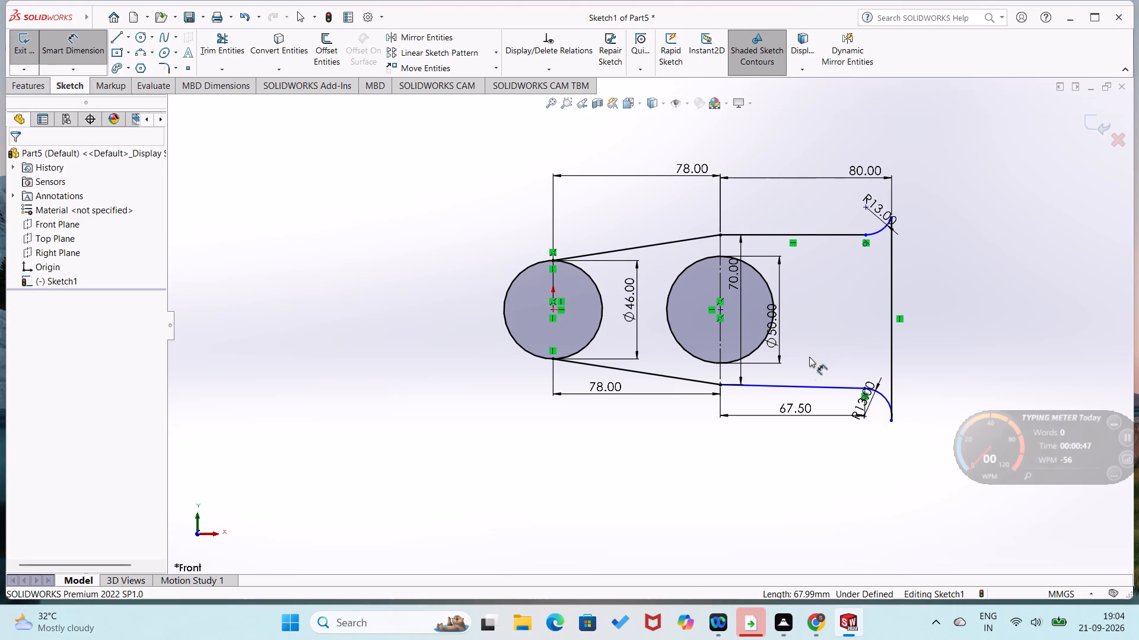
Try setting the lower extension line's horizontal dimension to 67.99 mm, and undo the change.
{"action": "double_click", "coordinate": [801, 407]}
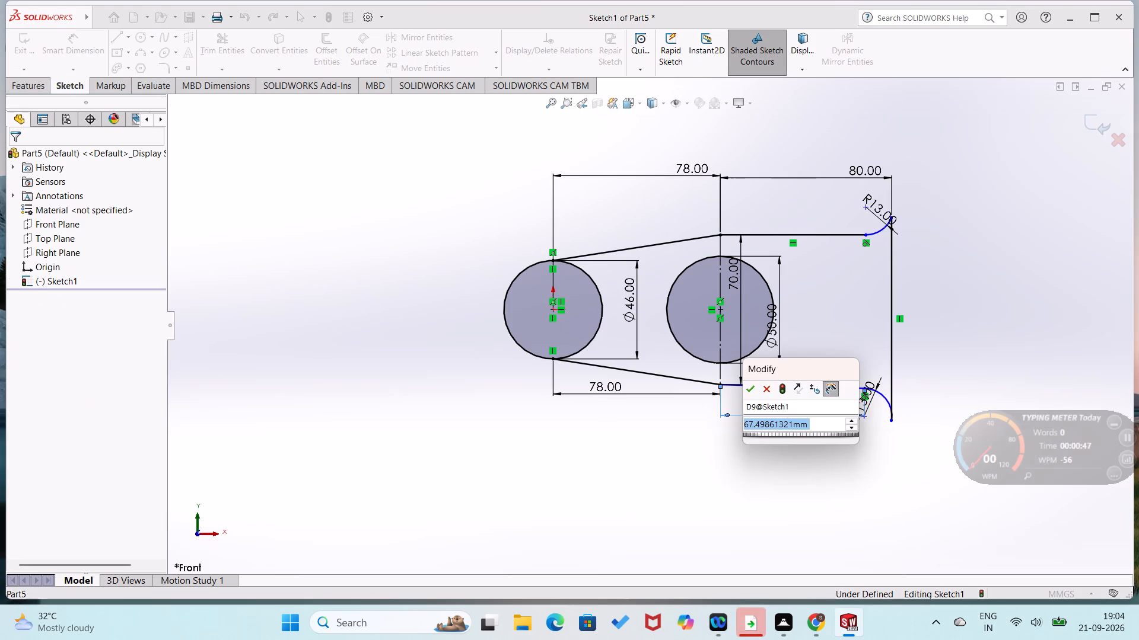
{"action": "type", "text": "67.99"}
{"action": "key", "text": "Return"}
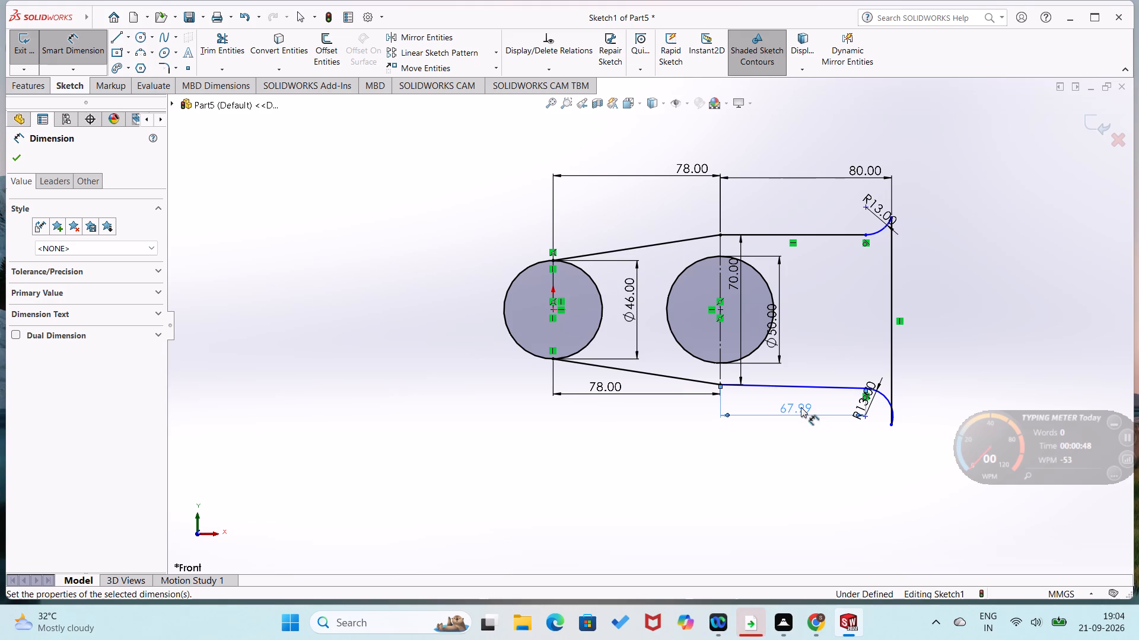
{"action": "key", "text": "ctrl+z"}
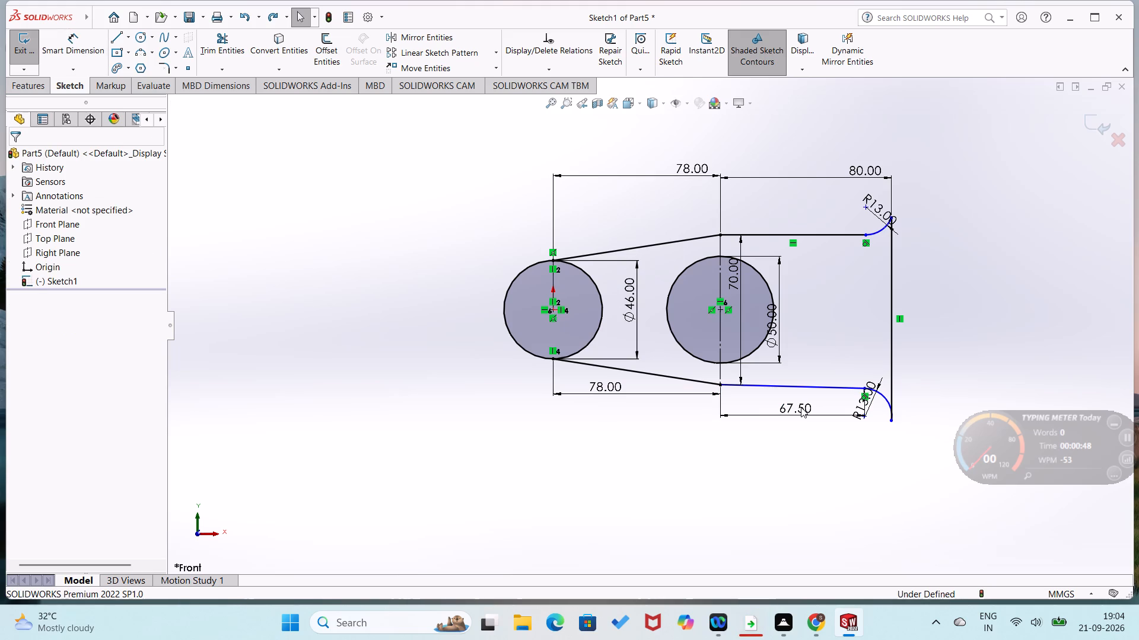
Examine the profile from several angles, including the lower extension line and the upper extension line's properties.
{"action": "left_click", "coordinate": [813, 489]}
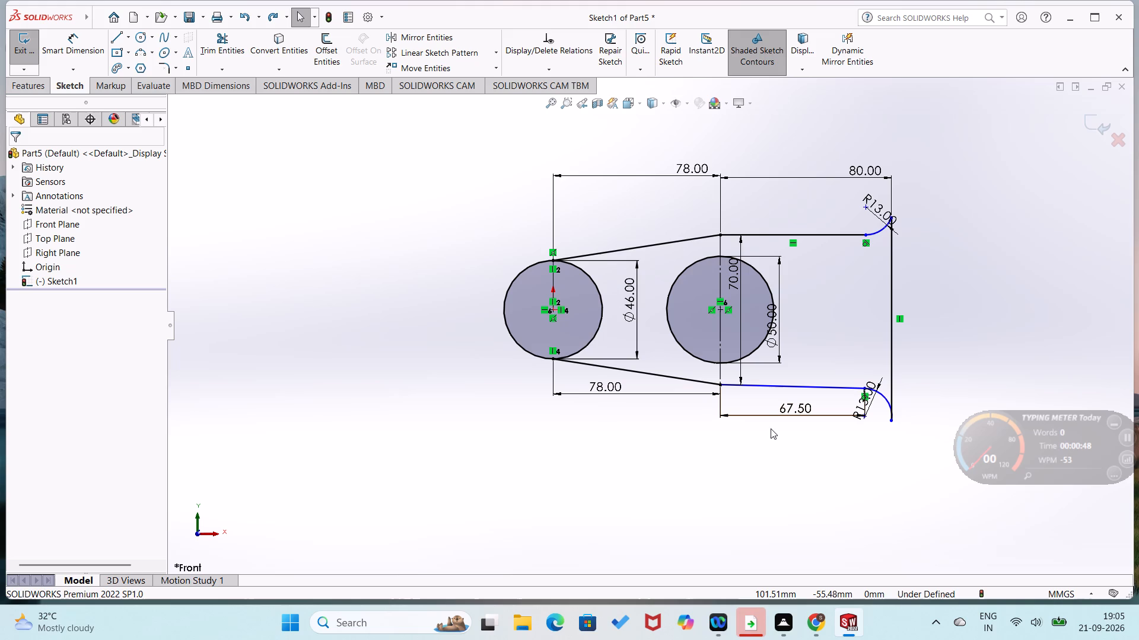
{"action": "middle_click_drag", "start_coordinate": [785, 458], "coordinate": [798, 408]}
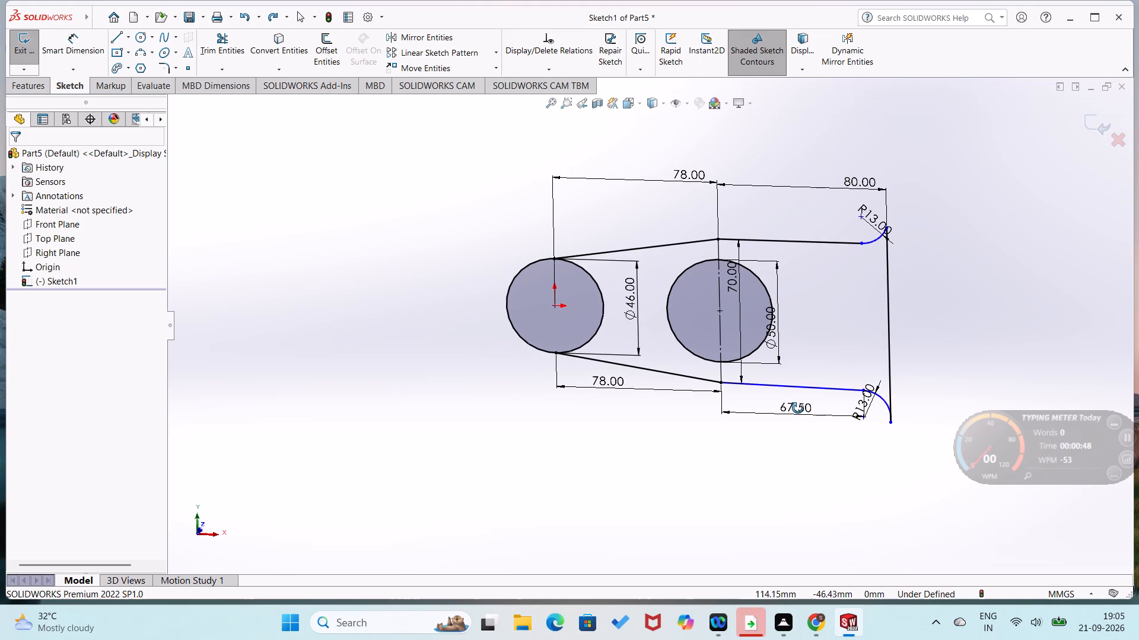
{"action": "middle_click_drag", "start_coordinate": [798, 408], "coordinate": [745, 445]}
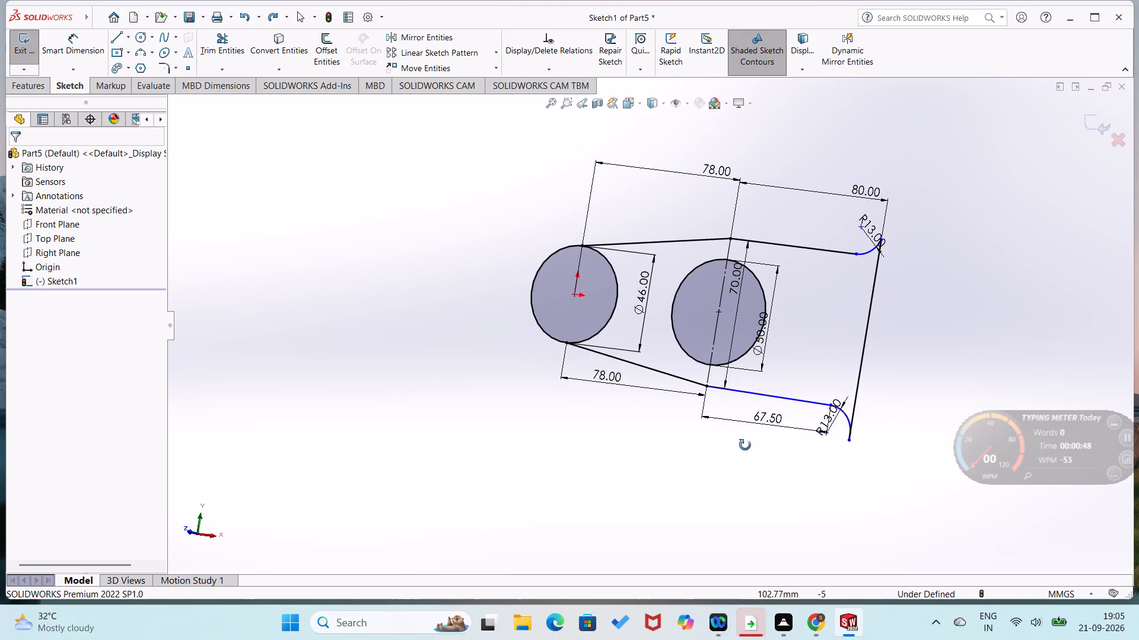
{"action": "middle_click_drag", "start_coordinate": [745, 445], "coordinate": [728, 457]}
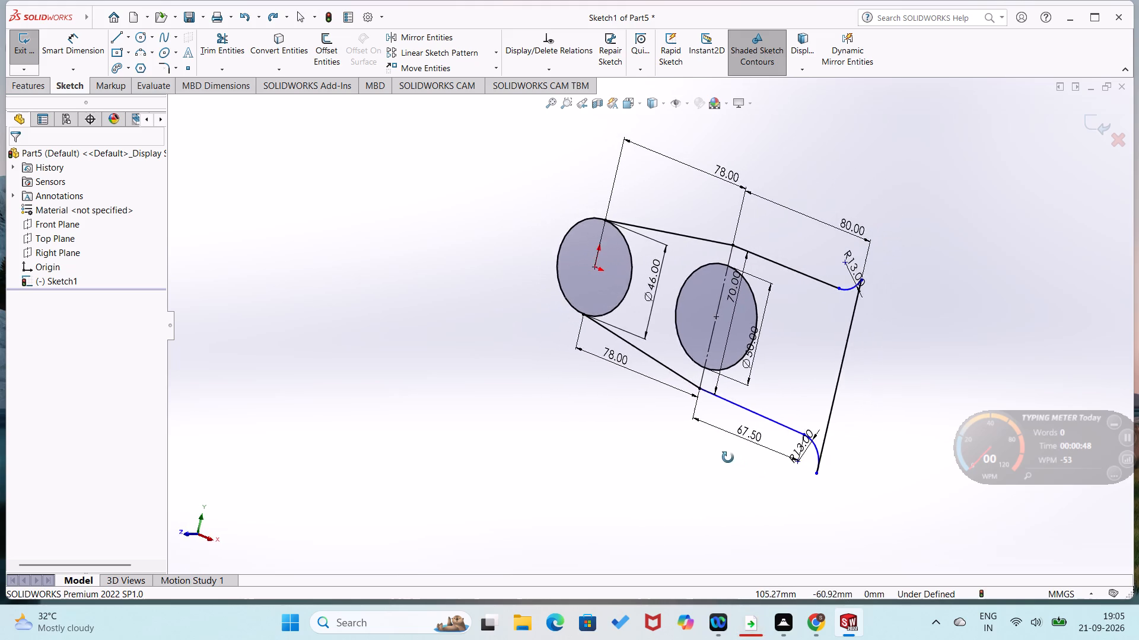
{"action": "middle_click_drag", "start_coordinate": [728, 457], "coordinate": [859, 482]}
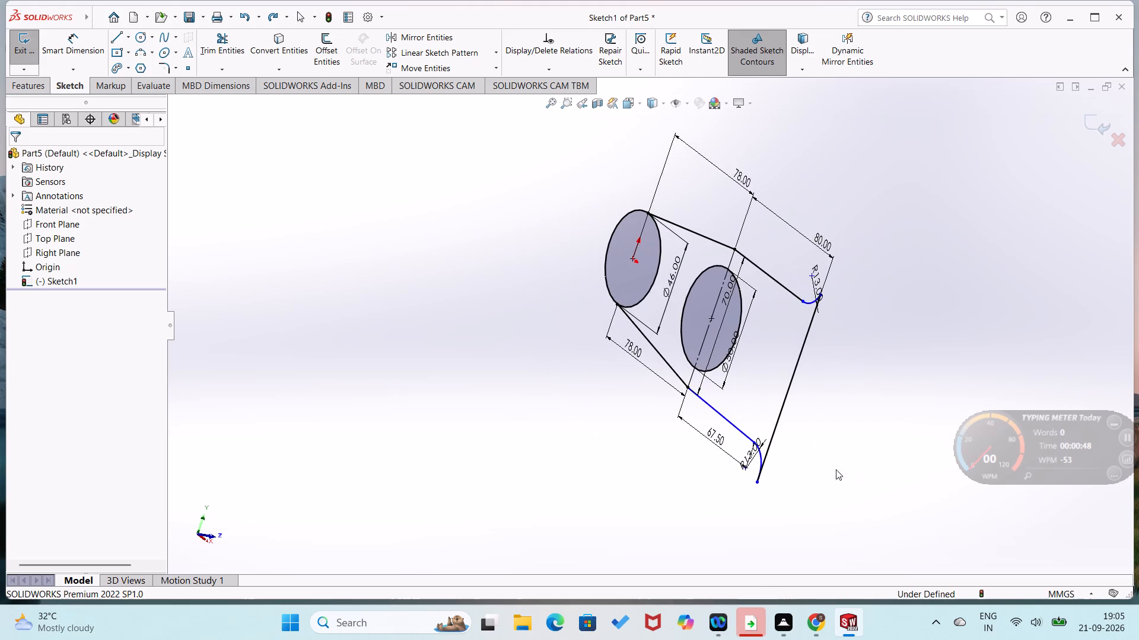
{"action": "middle_click_drag", "start_coordinate": [677, 440], "coordinate": [637, 460]}
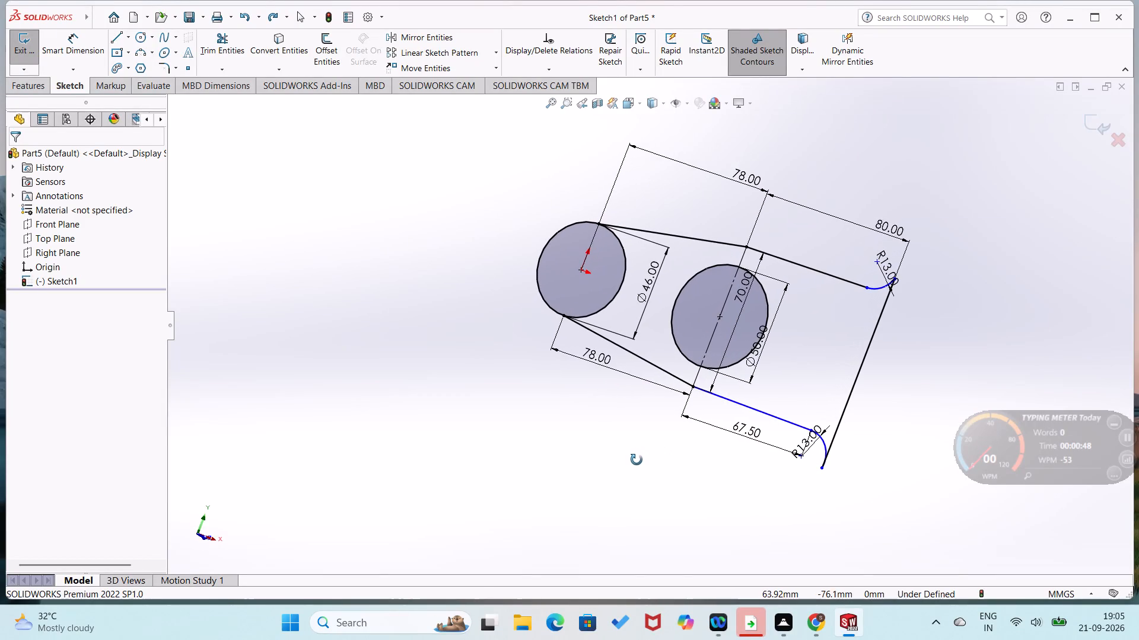
{"action": "middle_click_drag", "start_coordinate": [637, 460], "coordinate": [635, 460]}
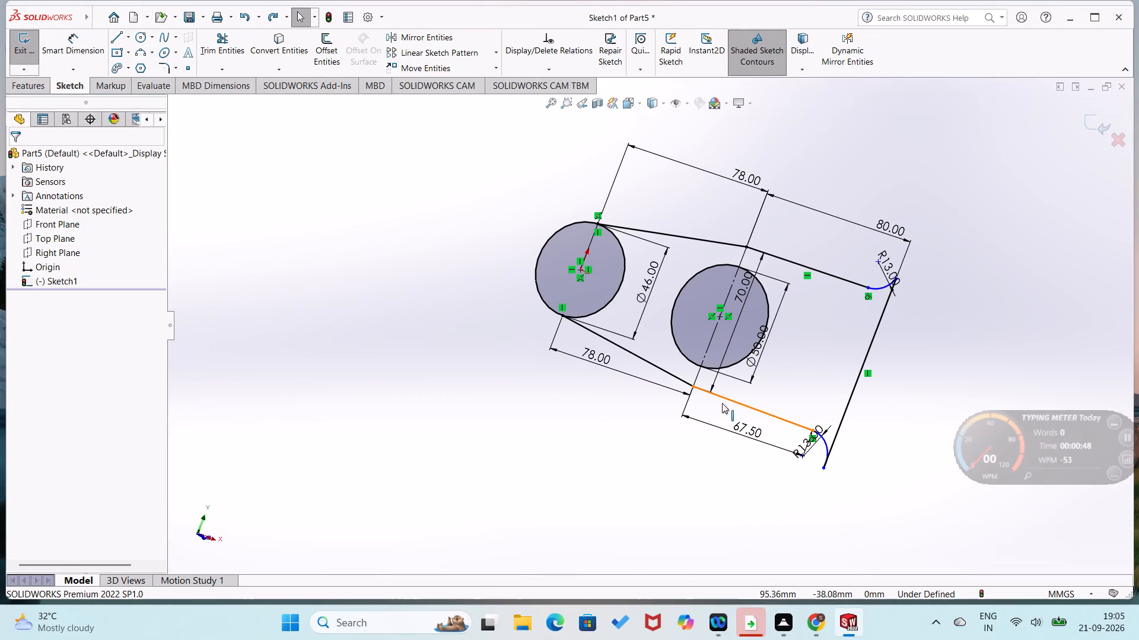
{"action": "left_click_drag", "start_coordinate": [734, 399], "coordinate": [740, 394]}
{"action": "left_click", "coordinate": [825, 273]}
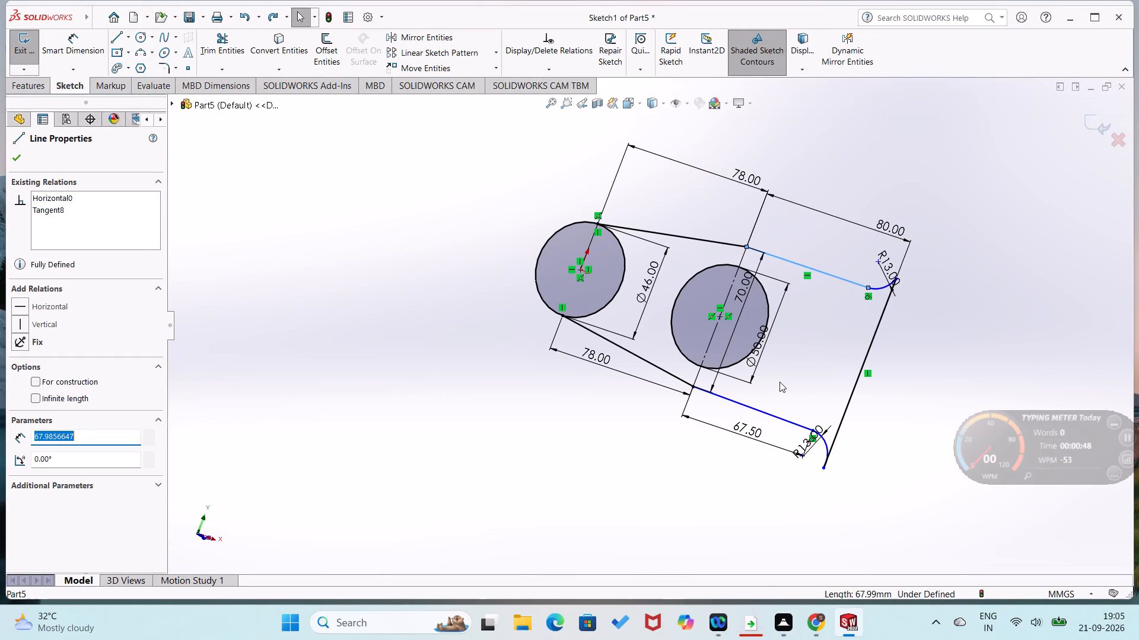
{"action": "key", "text": "ctrl+8"}
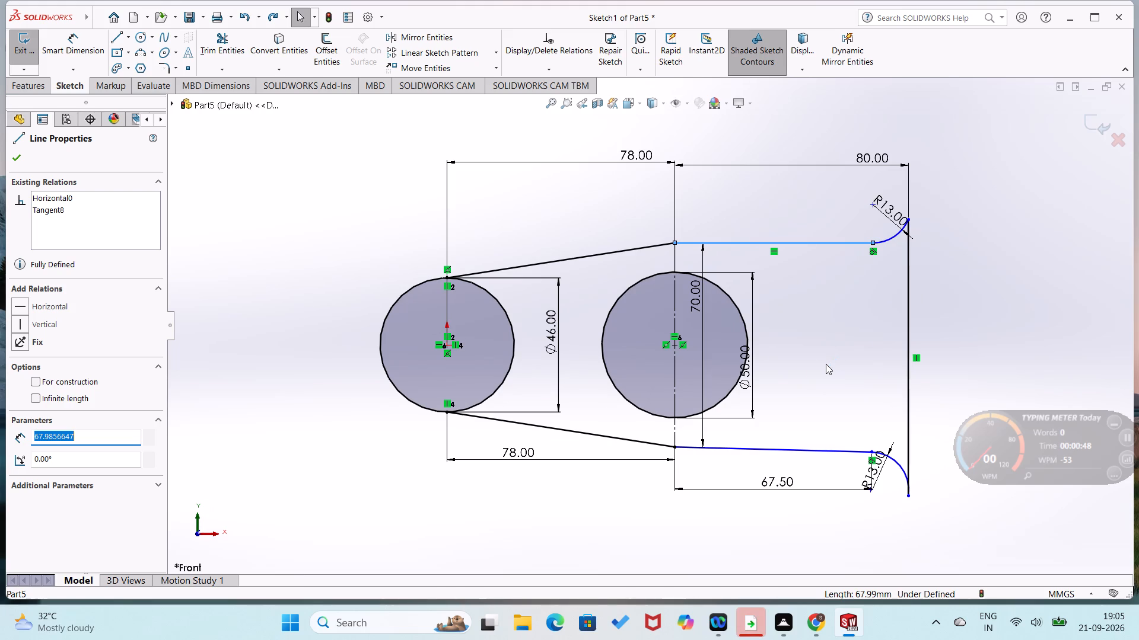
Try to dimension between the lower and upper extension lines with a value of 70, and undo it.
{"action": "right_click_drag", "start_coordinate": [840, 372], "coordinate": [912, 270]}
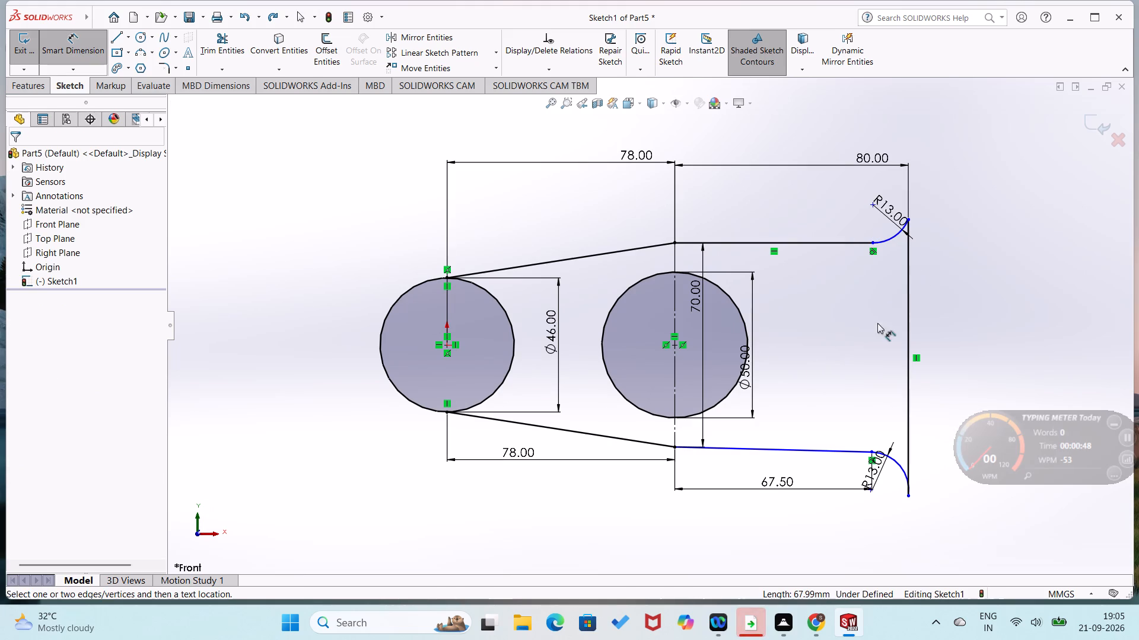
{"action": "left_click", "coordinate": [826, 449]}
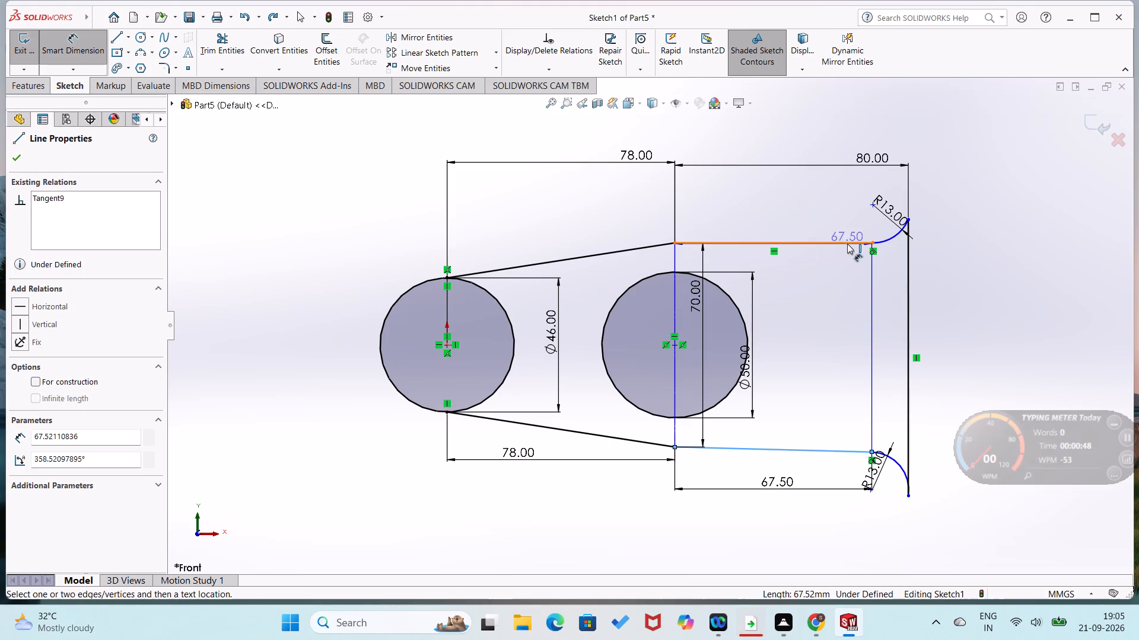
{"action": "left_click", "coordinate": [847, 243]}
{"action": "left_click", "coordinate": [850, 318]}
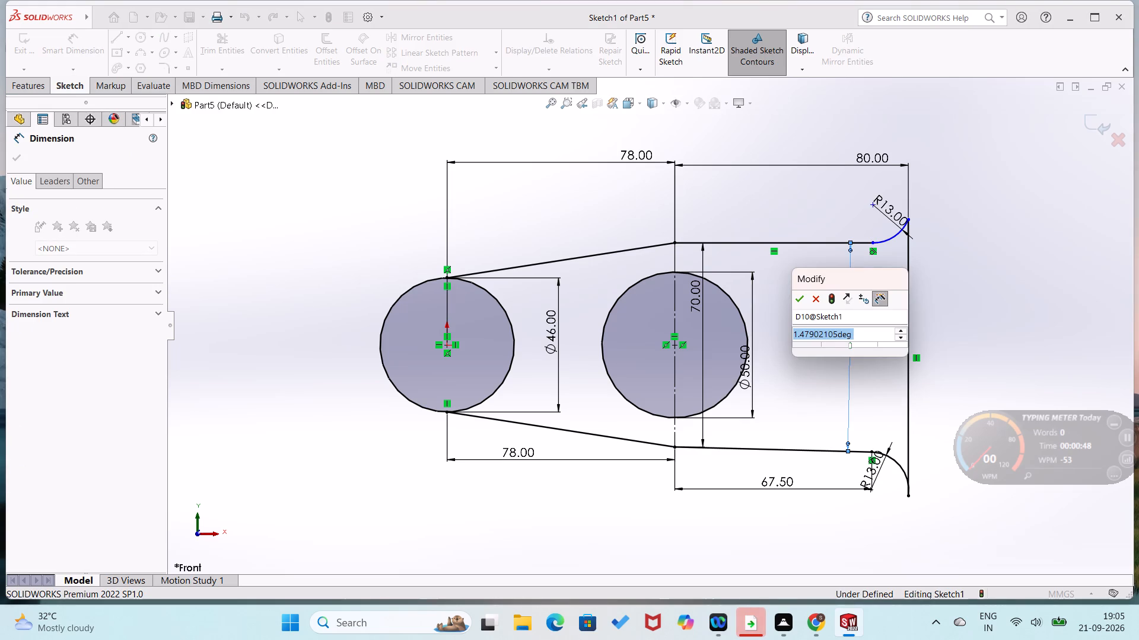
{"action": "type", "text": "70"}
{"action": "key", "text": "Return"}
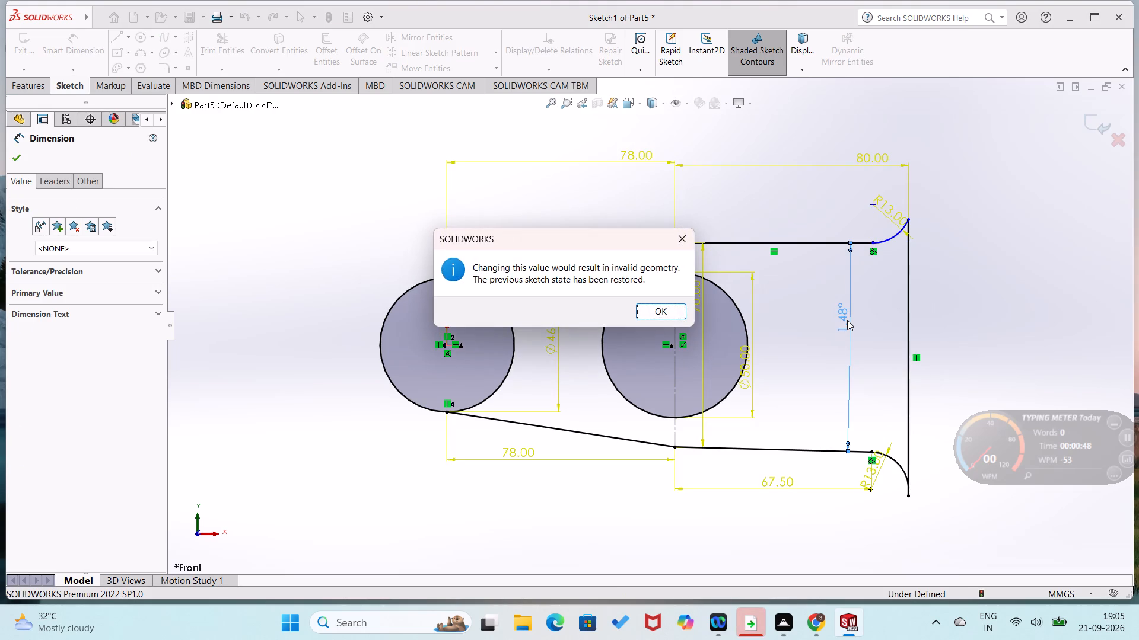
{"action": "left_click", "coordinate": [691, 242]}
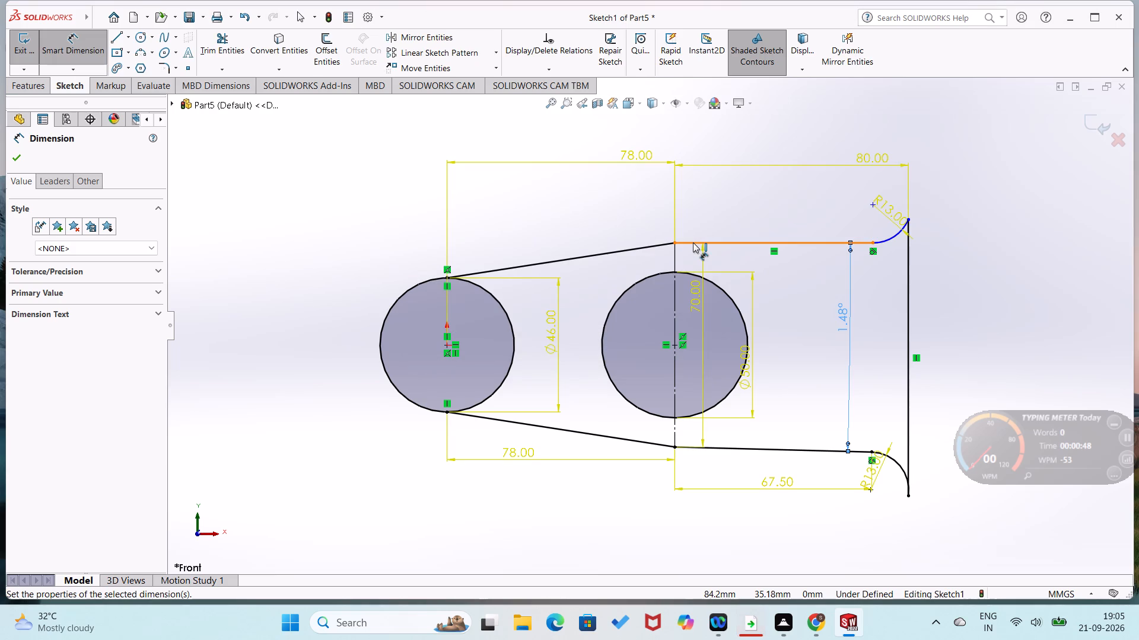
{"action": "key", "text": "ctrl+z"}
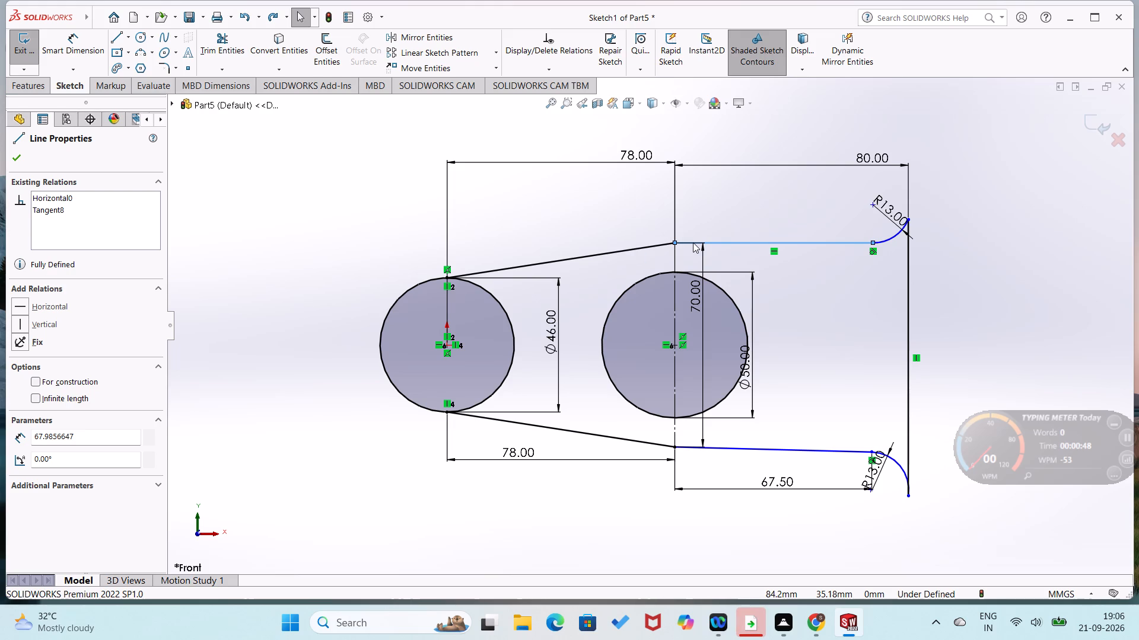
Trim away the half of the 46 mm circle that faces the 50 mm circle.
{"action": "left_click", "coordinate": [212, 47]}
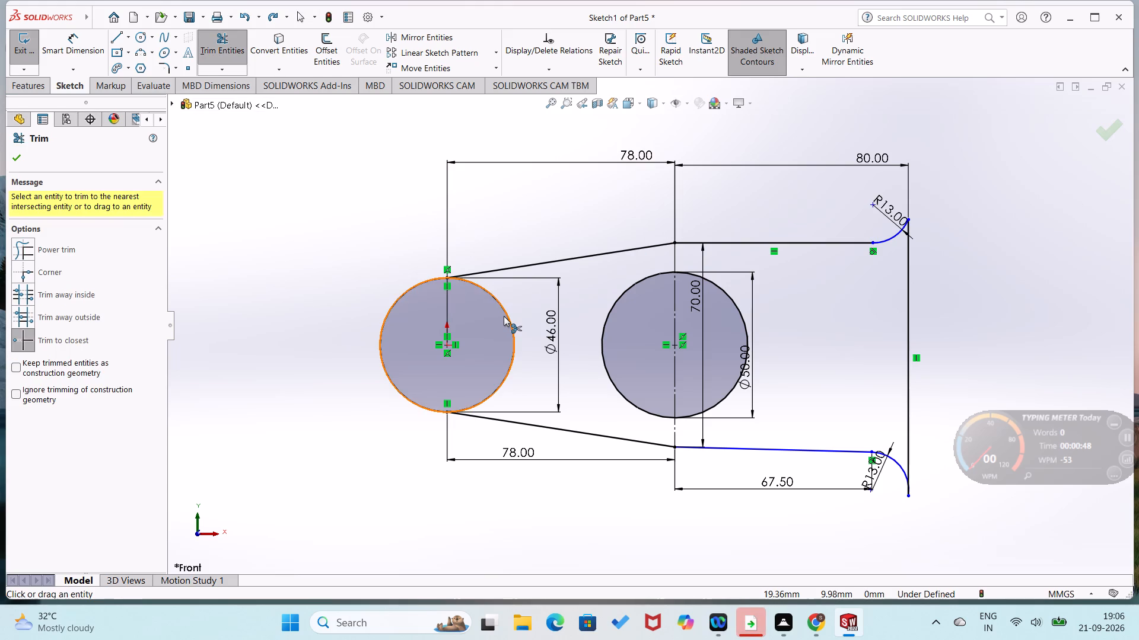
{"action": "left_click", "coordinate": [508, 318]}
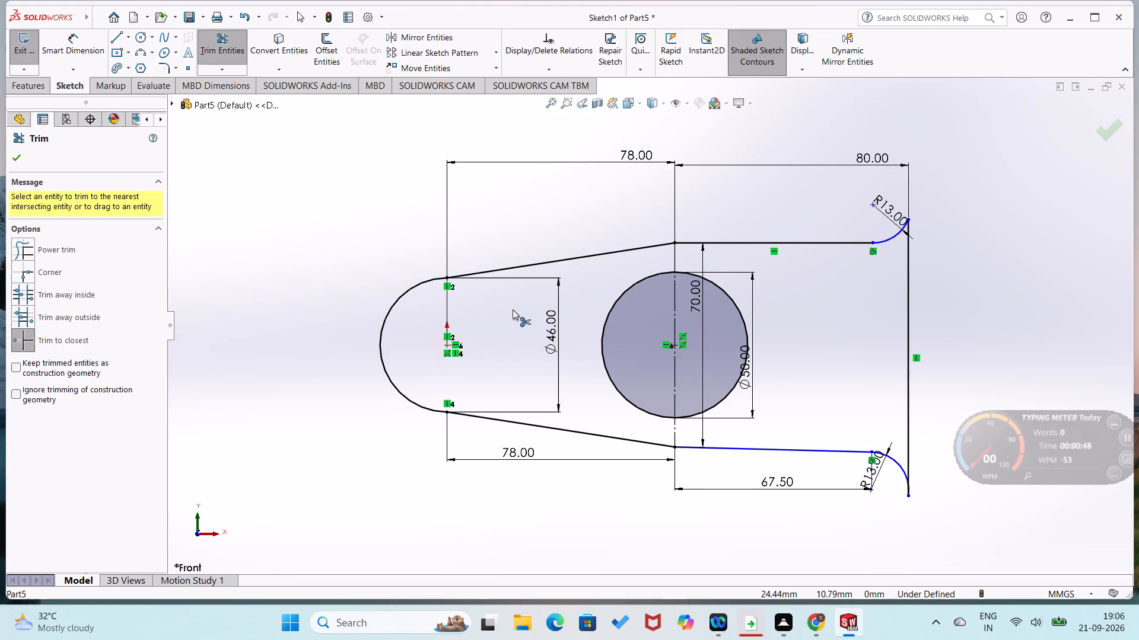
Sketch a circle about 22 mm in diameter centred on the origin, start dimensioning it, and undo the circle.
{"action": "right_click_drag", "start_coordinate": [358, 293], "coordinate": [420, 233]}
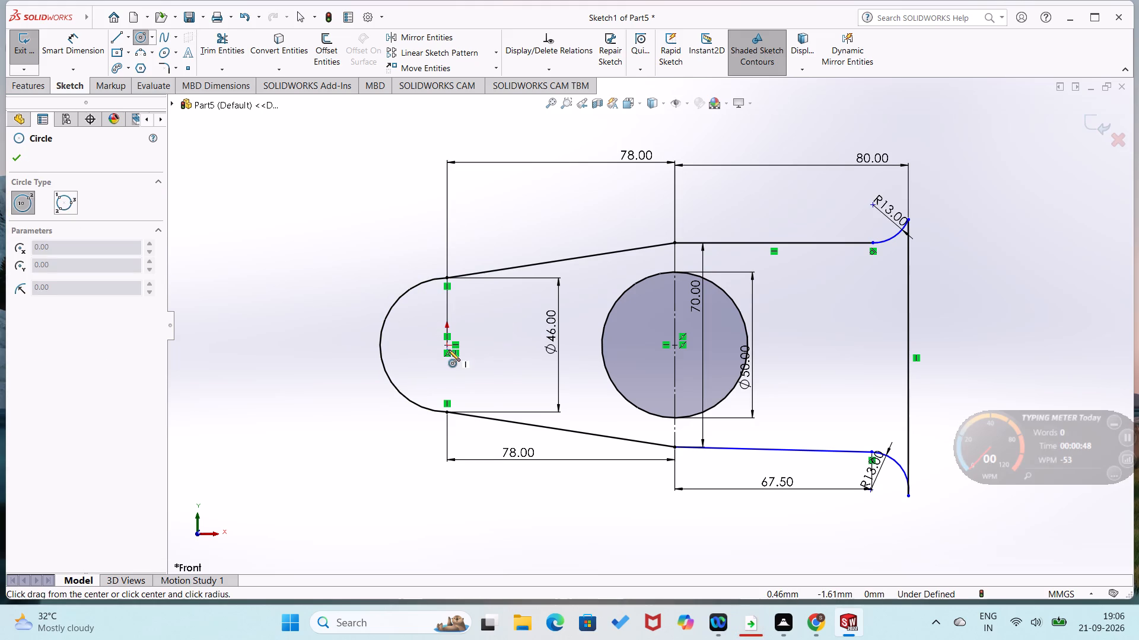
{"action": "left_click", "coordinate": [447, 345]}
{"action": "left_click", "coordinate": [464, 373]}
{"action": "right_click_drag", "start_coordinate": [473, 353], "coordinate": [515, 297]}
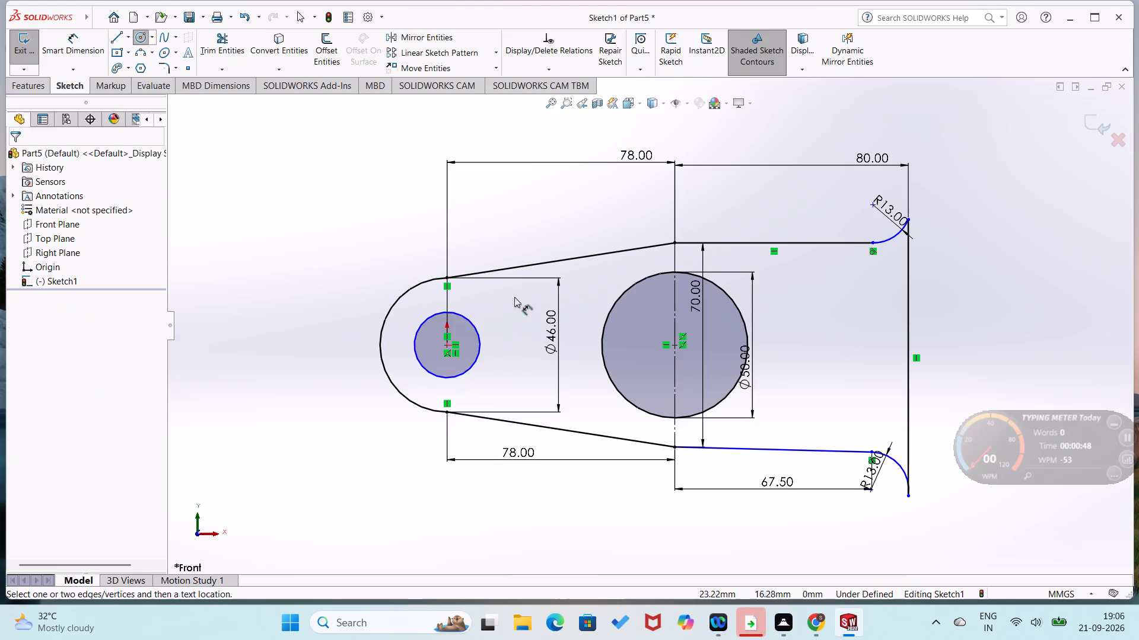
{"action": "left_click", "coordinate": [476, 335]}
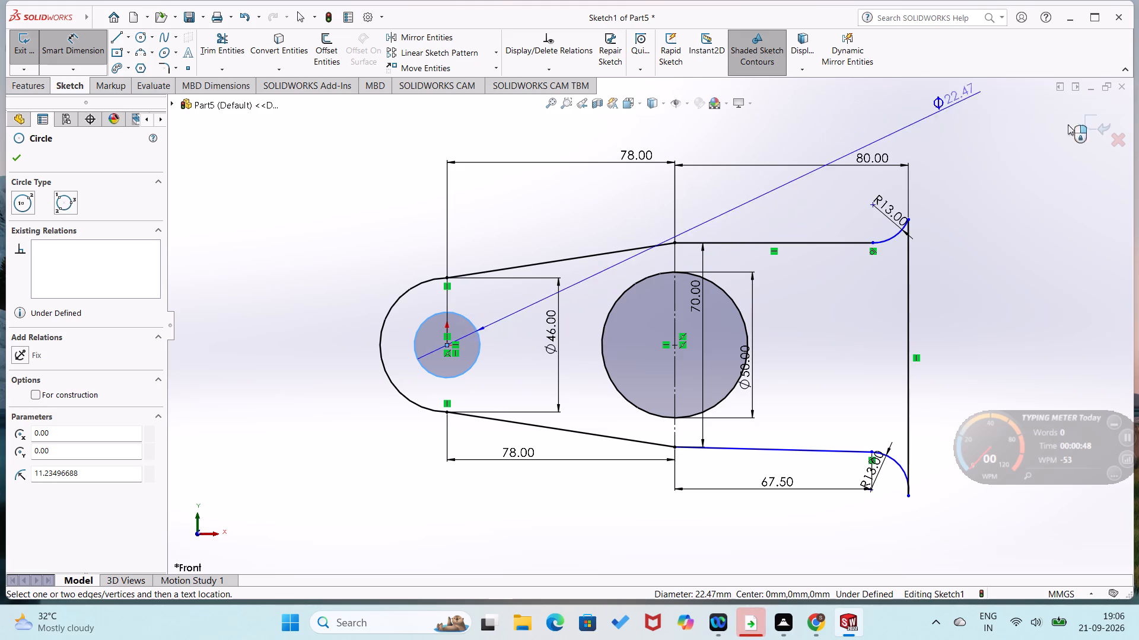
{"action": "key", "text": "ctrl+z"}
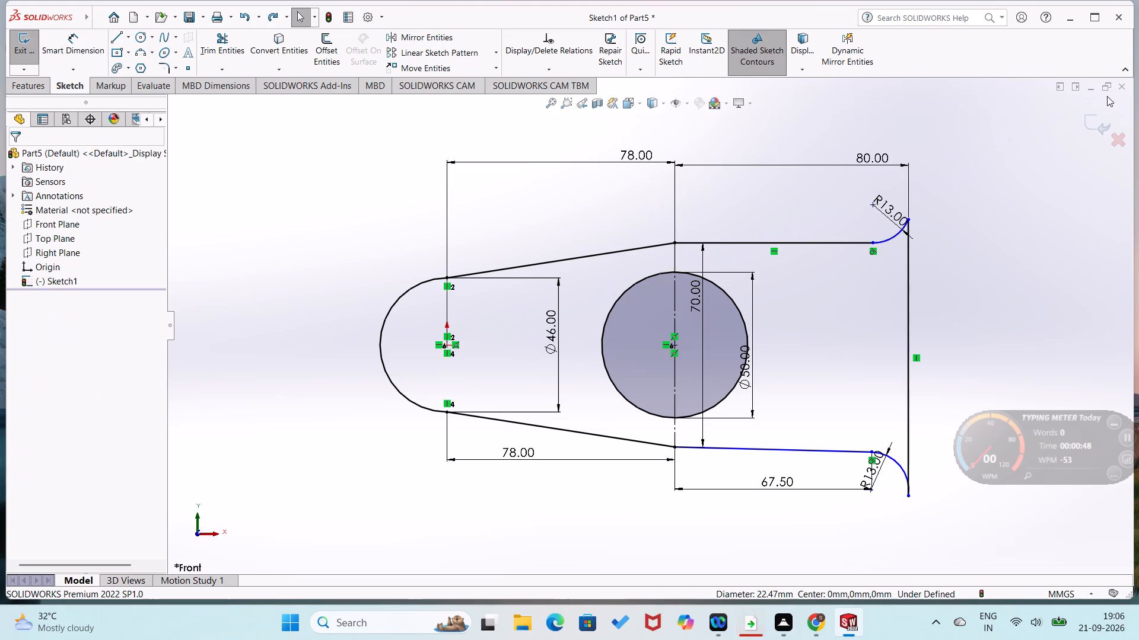
Close the current part and discard its unfinished sketch.
{"action": "left_click", "coordinate": [1127, 90]}
{"action": "left_click", "coordinate": [632, 335]}
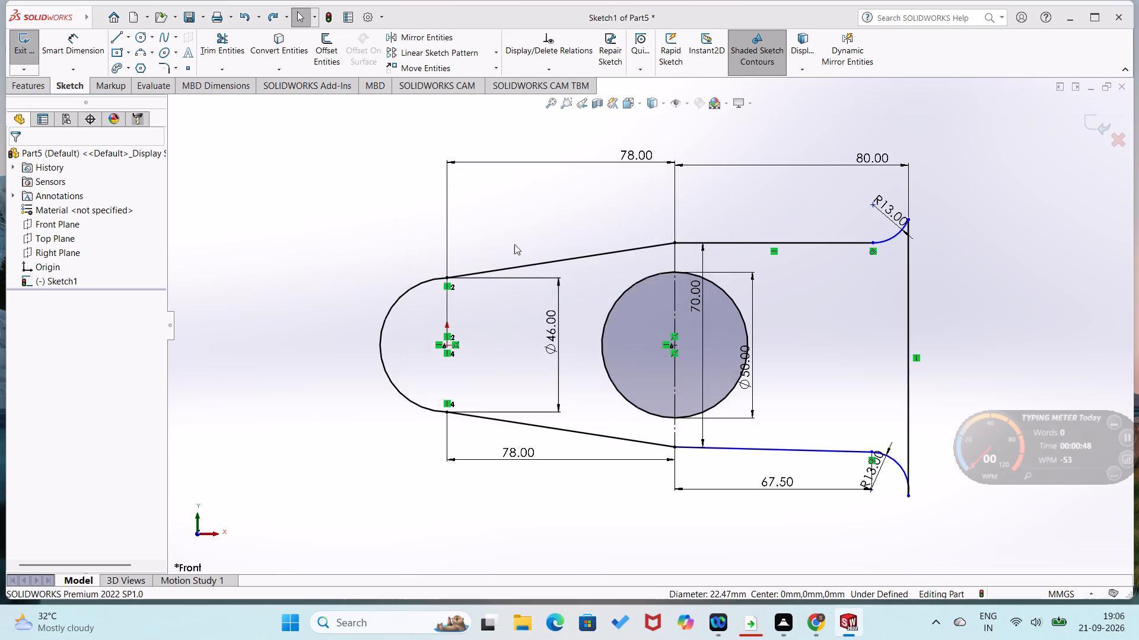
Create a new part document.
{"action": "left_click", "coordinate": [109, 18]}
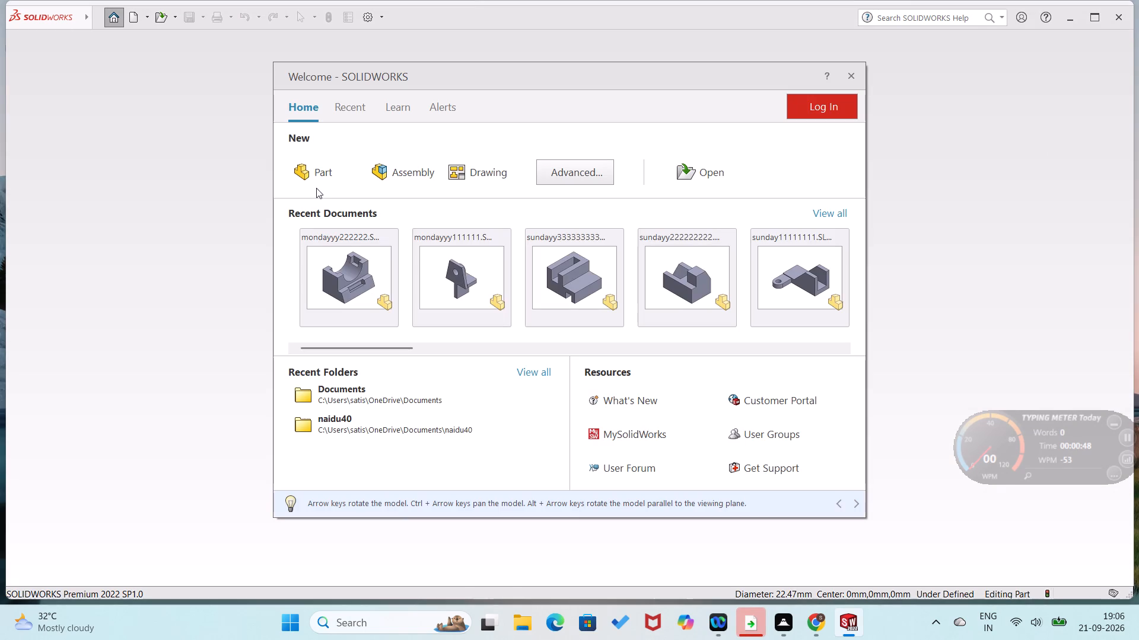
{"action": "left_click", "coordinate": [317, 188]}
{"action": "left_click", "coordinate": [319, 170]}
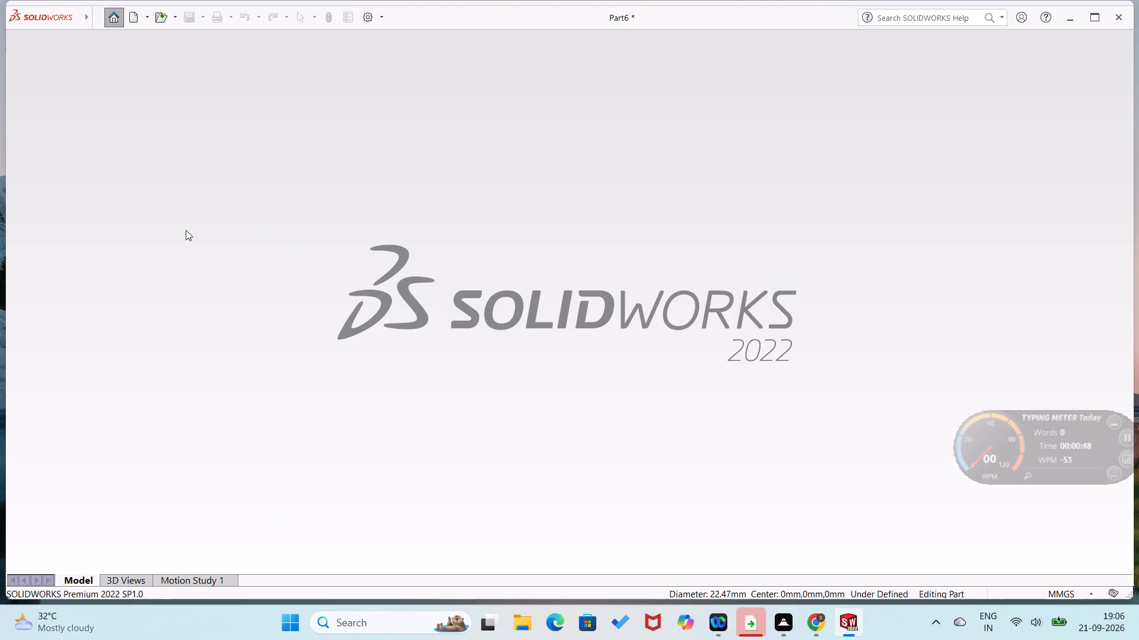
Start a sketch on the Front Plane of the new part.
{"action": "left_click", "coordinate": [66, 222]}
{"action": "left_click", "coordinate": [79, 199]}
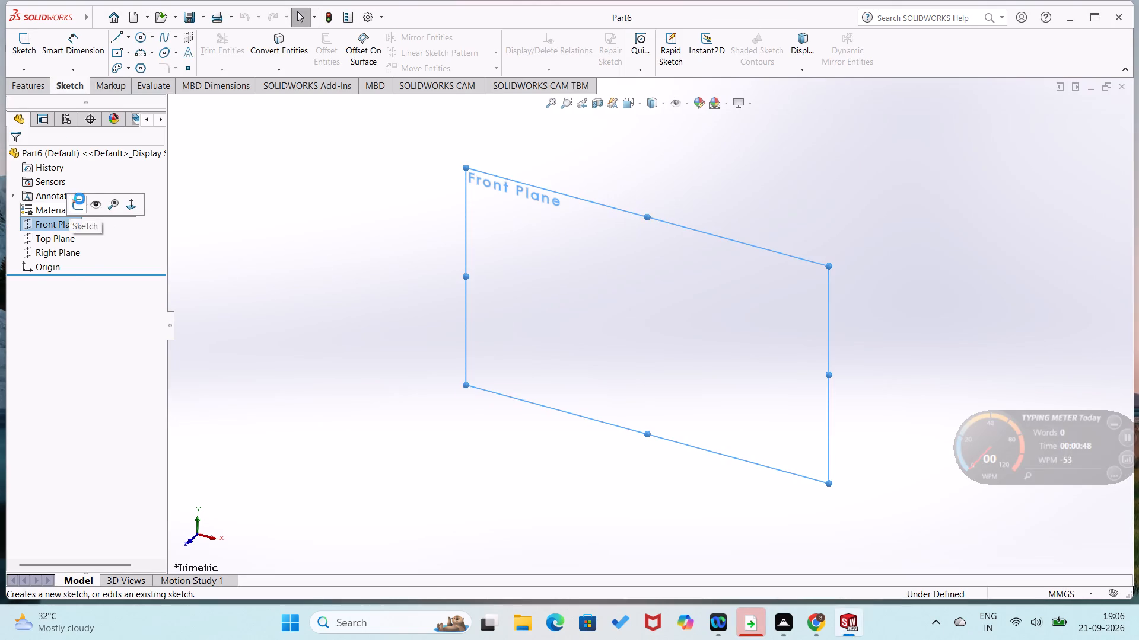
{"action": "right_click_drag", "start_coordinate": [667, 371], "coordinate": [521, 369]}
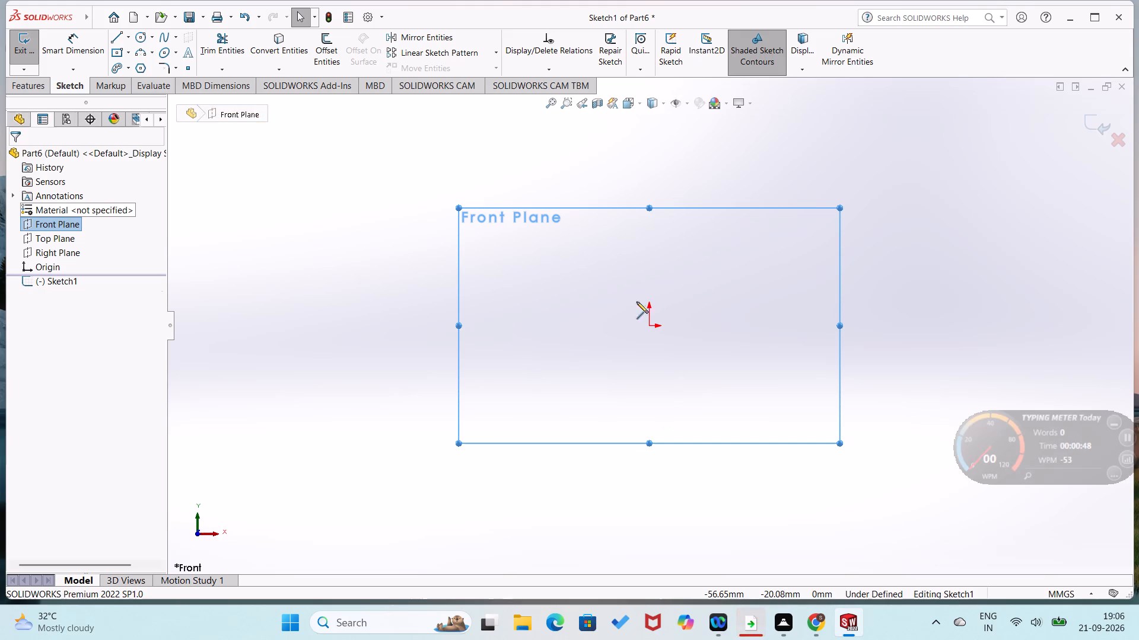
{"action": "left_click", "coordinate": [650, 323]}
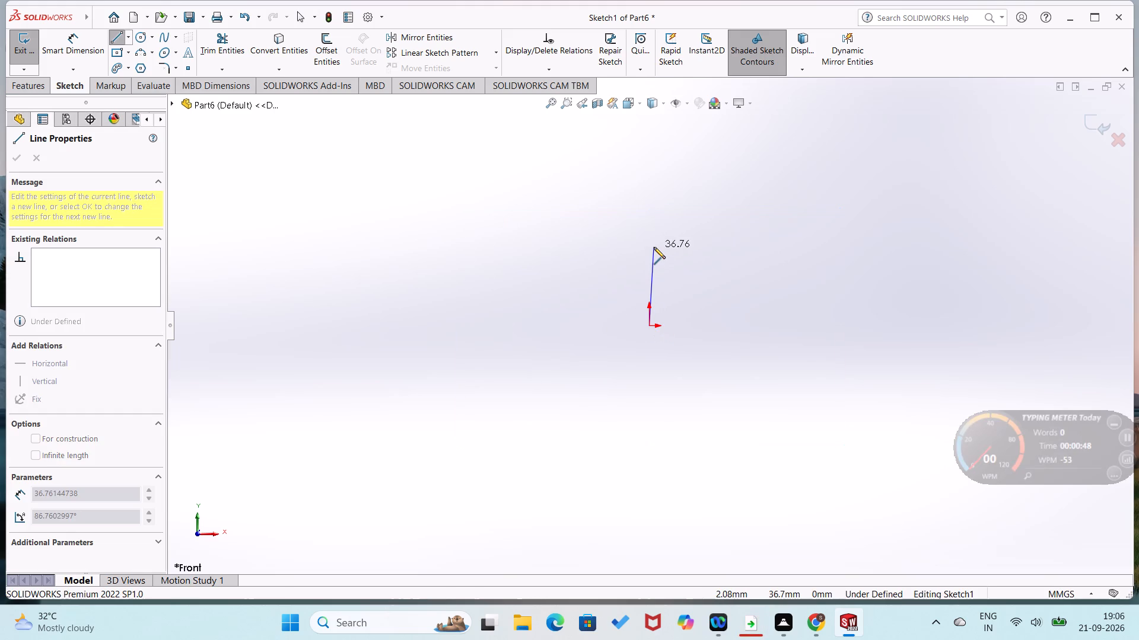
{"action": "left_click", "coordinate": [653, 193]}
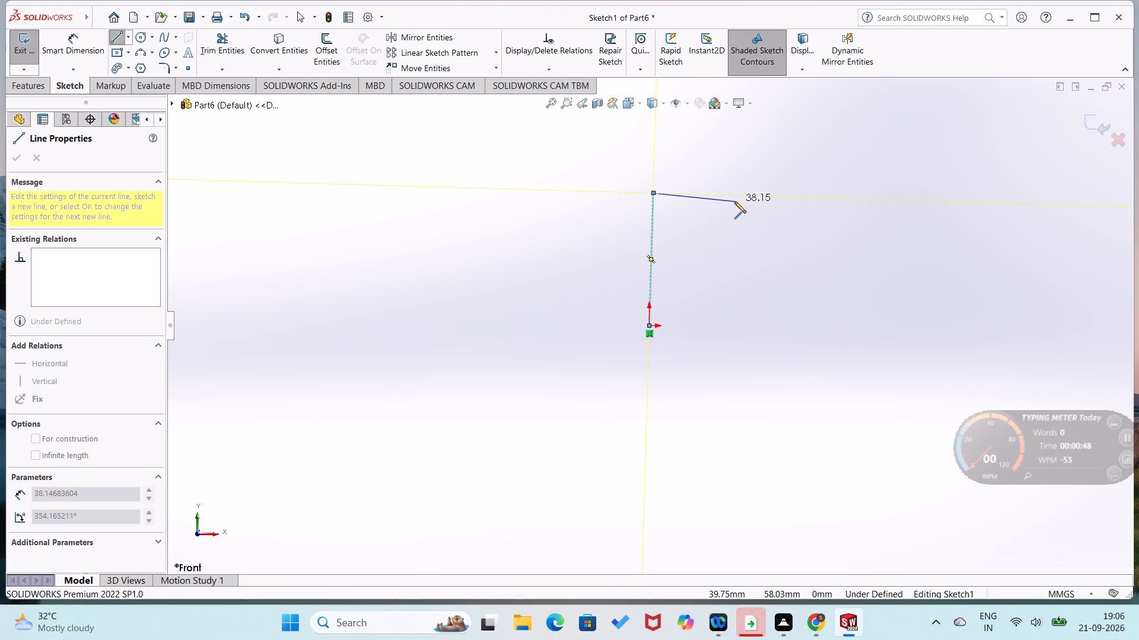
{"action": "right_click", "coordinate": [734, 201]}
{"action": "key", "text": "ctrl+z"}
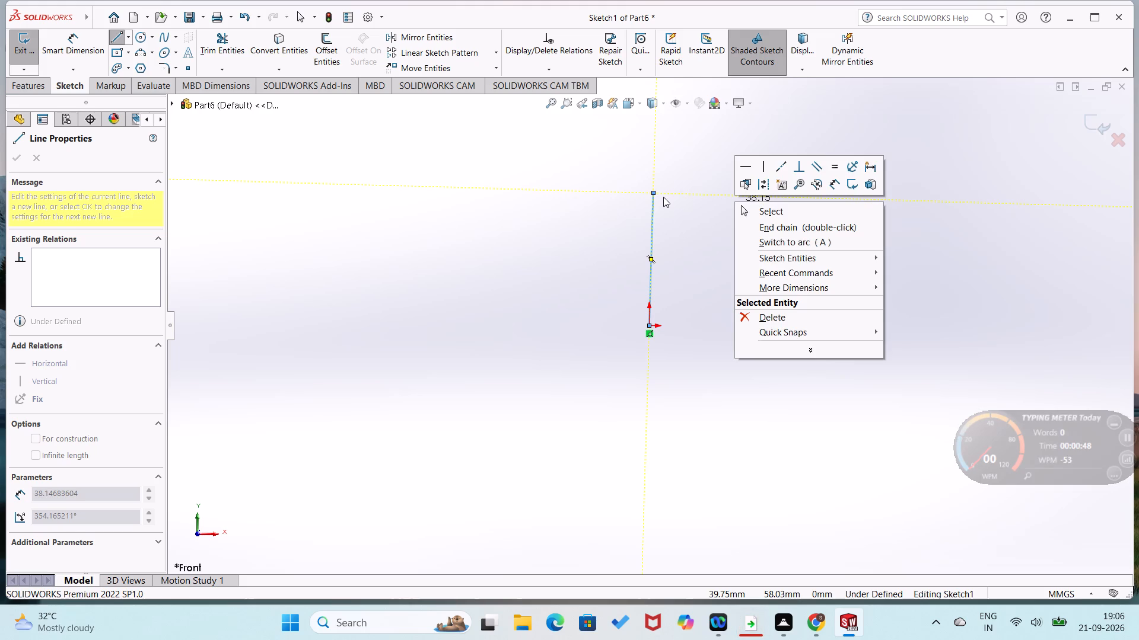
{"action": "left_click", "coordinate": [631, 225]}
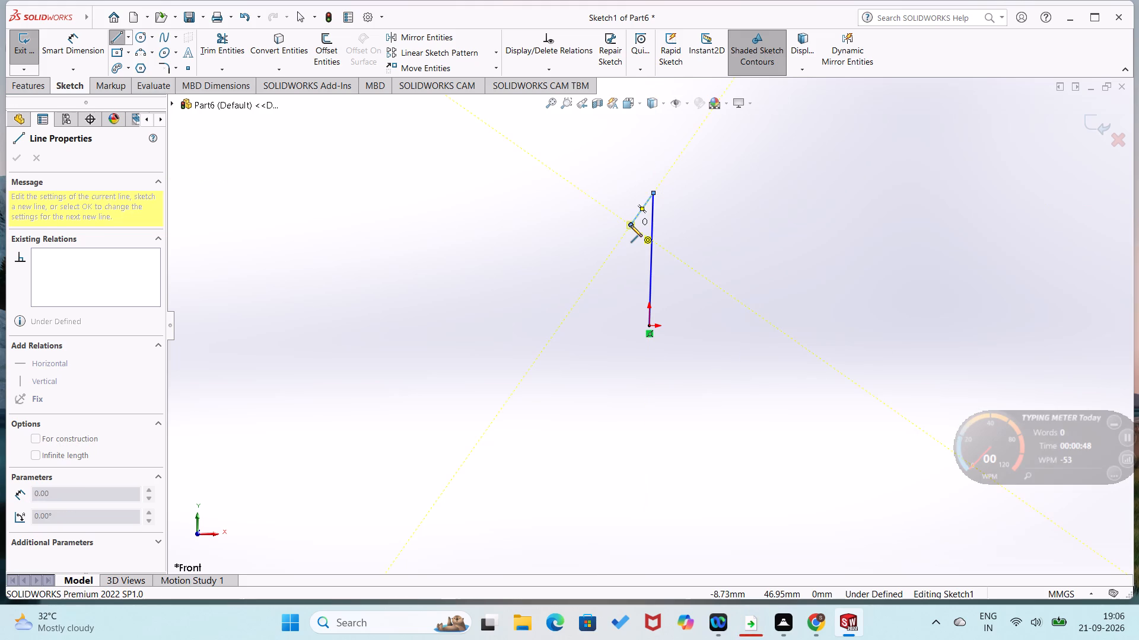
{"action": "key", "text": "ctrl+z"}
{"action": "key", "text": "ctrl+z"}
Sketch a vertical line about 67 mm up from the origin and a horizontal line about 72 mm long rightward from its upper end.
{"action": "right_click_drag", "start_coordinate": [635, 251], "coordinate": [533, 295]}
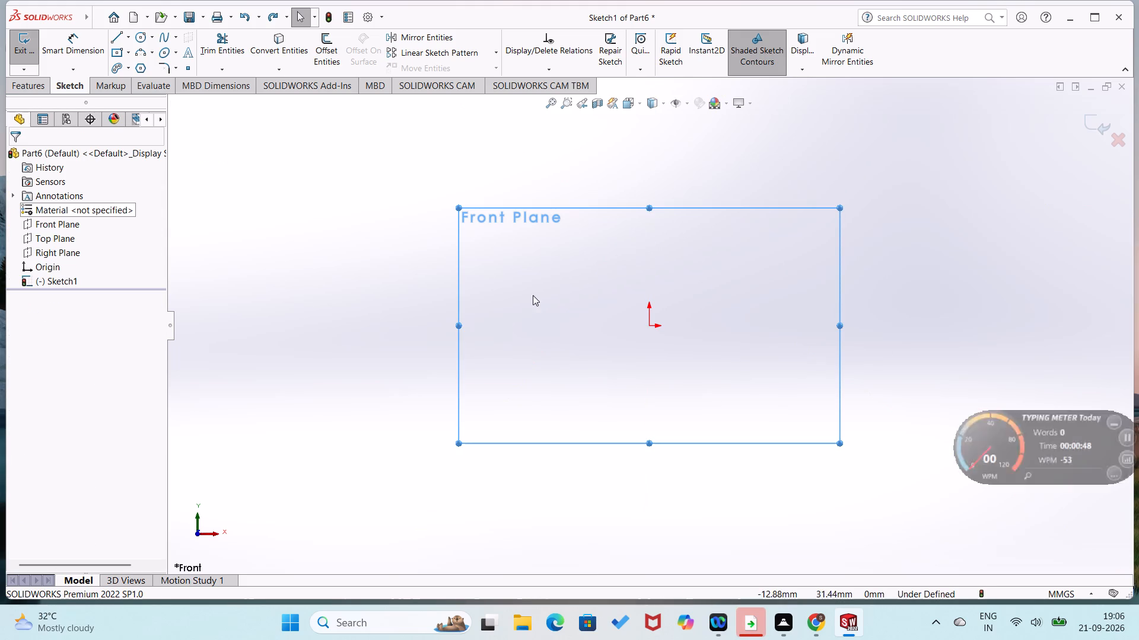
{"action": "right_click_drag", "start_coordinate": [533, 295], "coordinate": [523, 299]}
{"action": "left_click", "coordinate": [652, 327]}
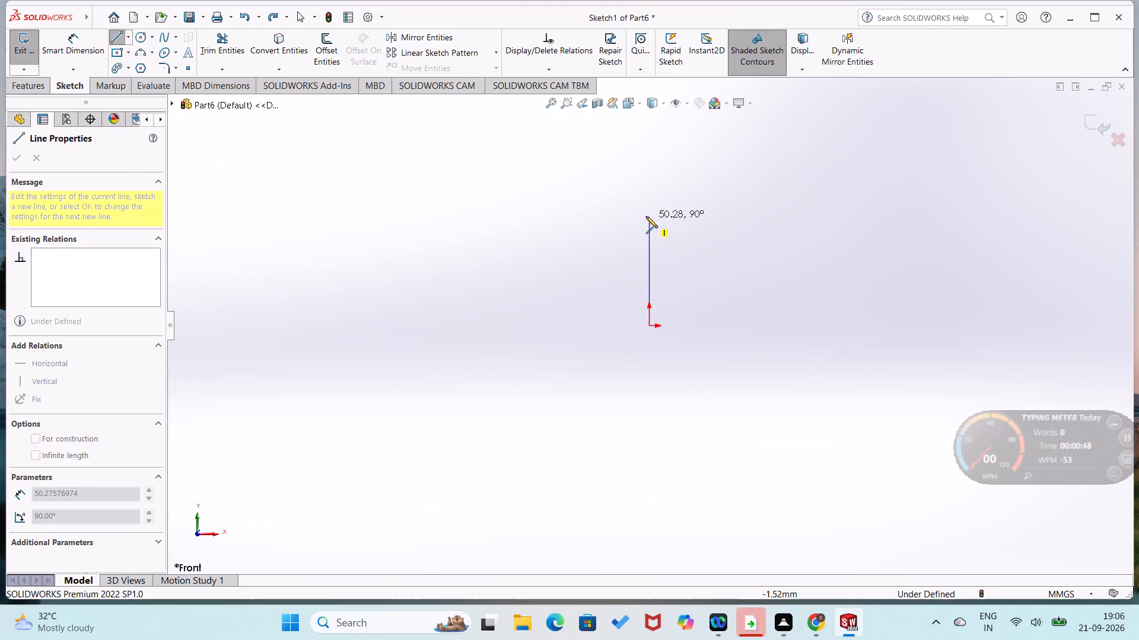
{"action": "left_click", "coordinate": [649, 181]}
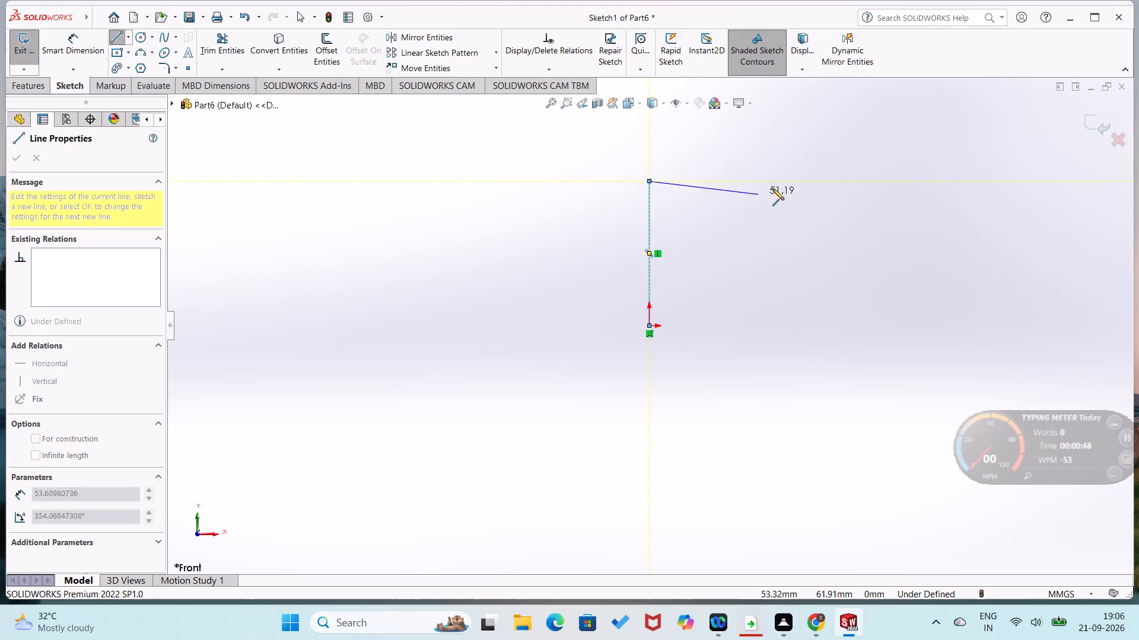
{"action": "left_click", "coordinate": [804, 180]}
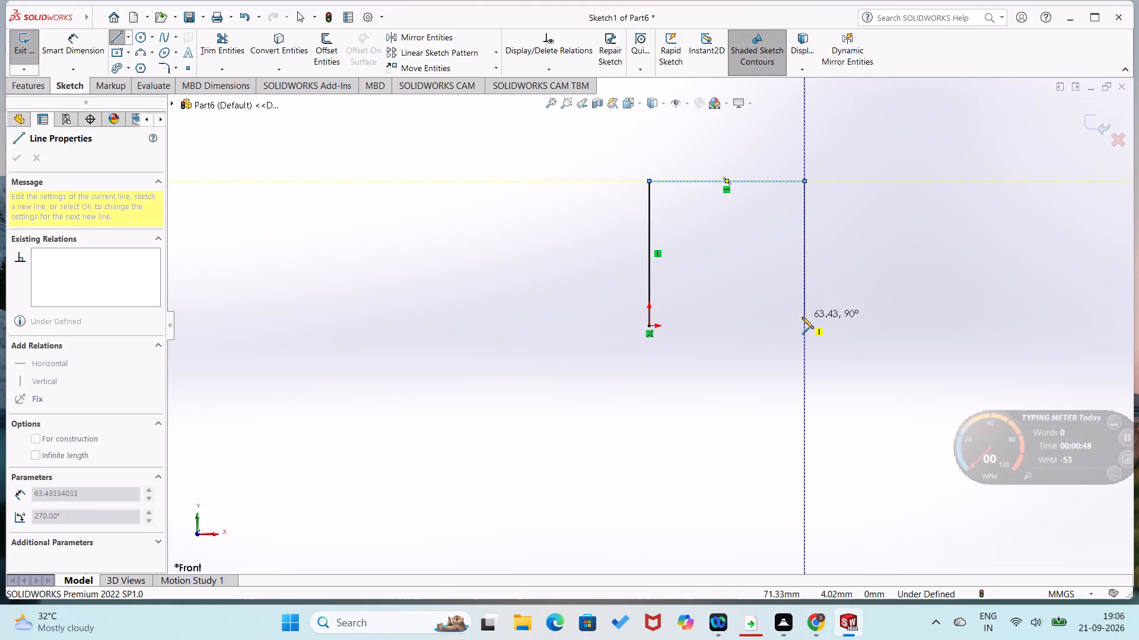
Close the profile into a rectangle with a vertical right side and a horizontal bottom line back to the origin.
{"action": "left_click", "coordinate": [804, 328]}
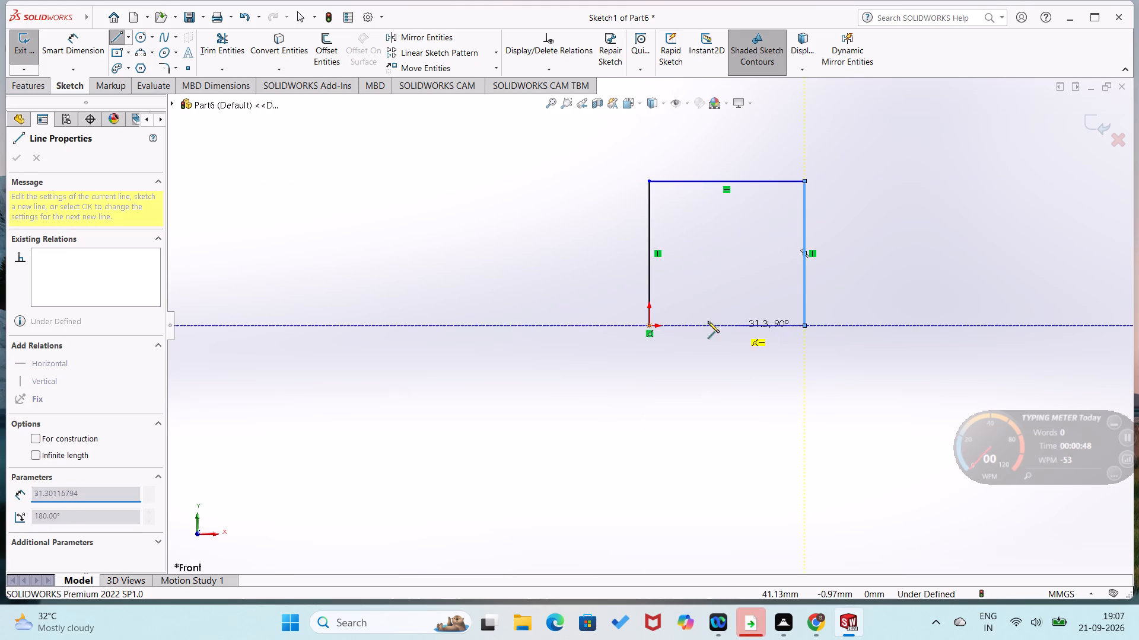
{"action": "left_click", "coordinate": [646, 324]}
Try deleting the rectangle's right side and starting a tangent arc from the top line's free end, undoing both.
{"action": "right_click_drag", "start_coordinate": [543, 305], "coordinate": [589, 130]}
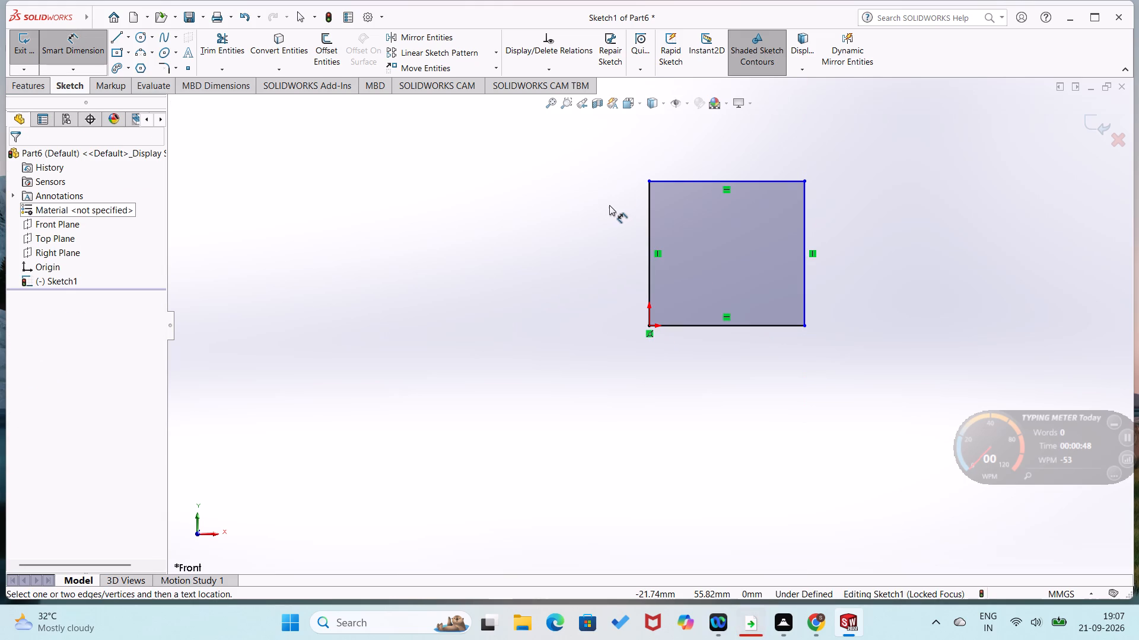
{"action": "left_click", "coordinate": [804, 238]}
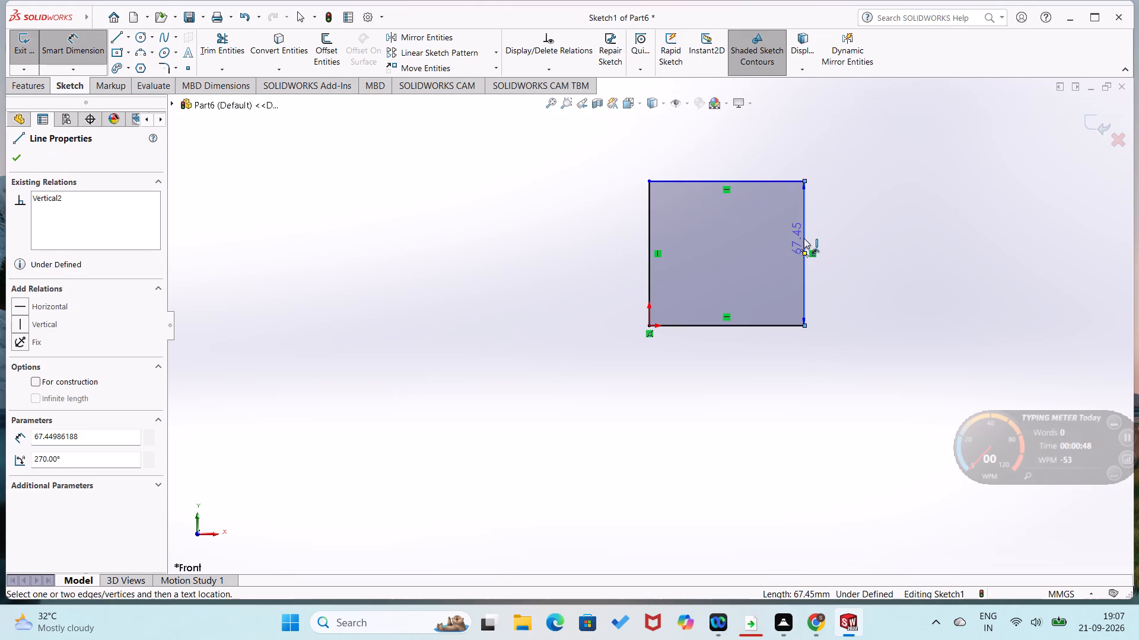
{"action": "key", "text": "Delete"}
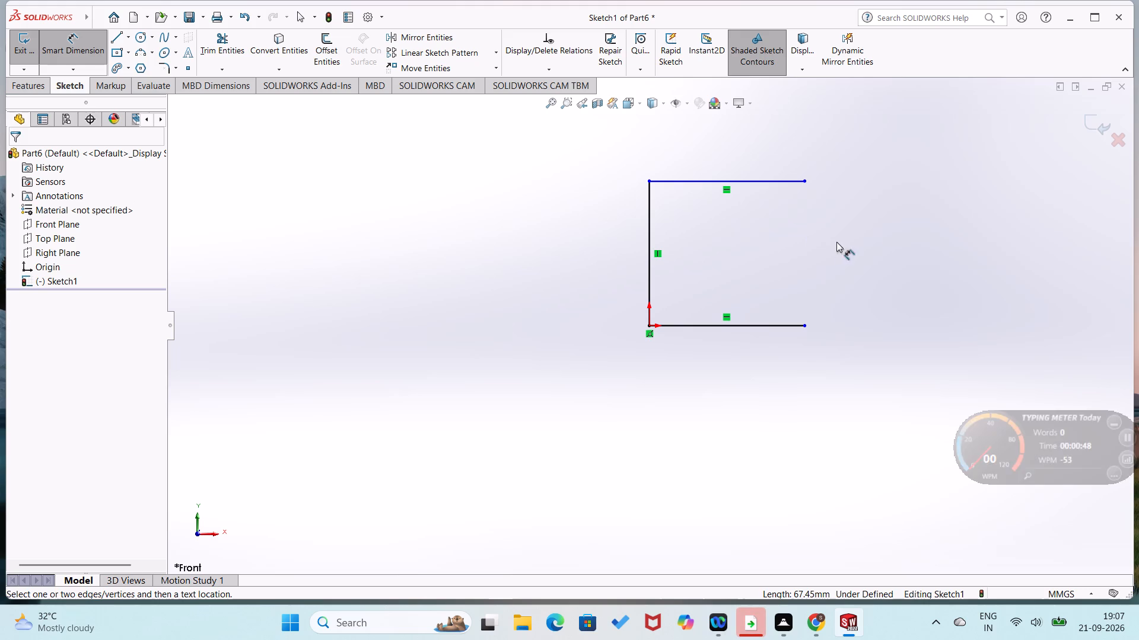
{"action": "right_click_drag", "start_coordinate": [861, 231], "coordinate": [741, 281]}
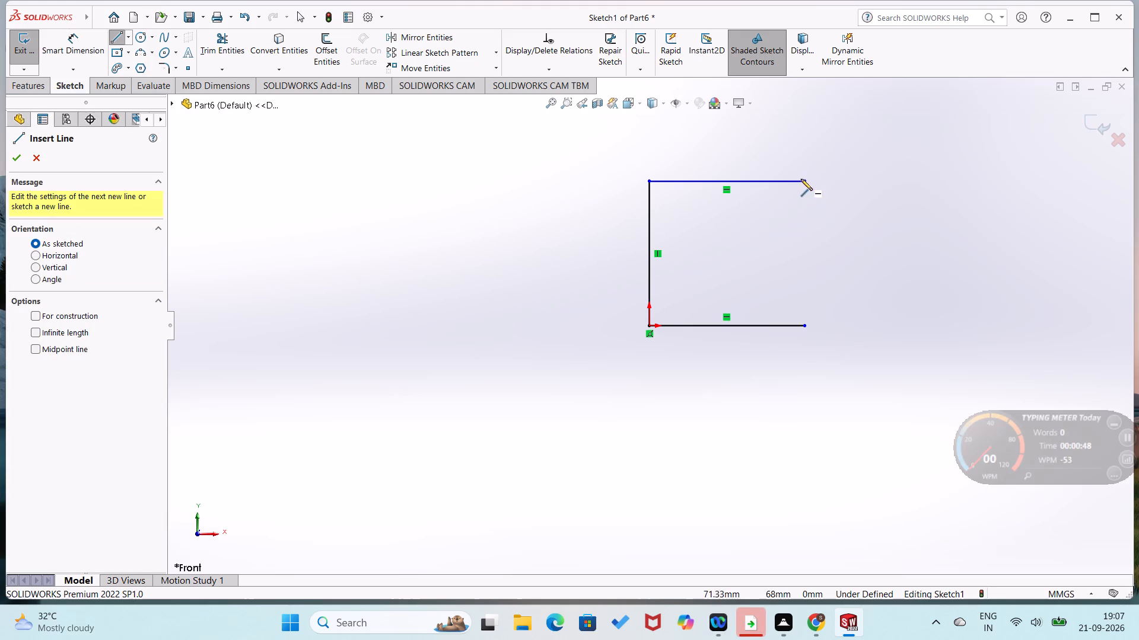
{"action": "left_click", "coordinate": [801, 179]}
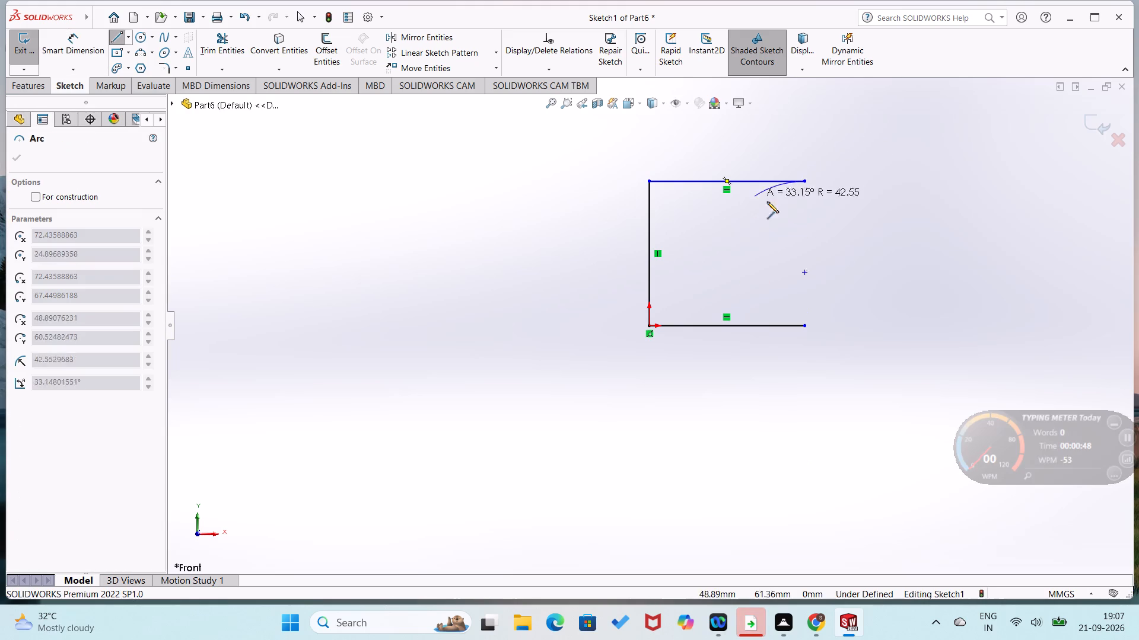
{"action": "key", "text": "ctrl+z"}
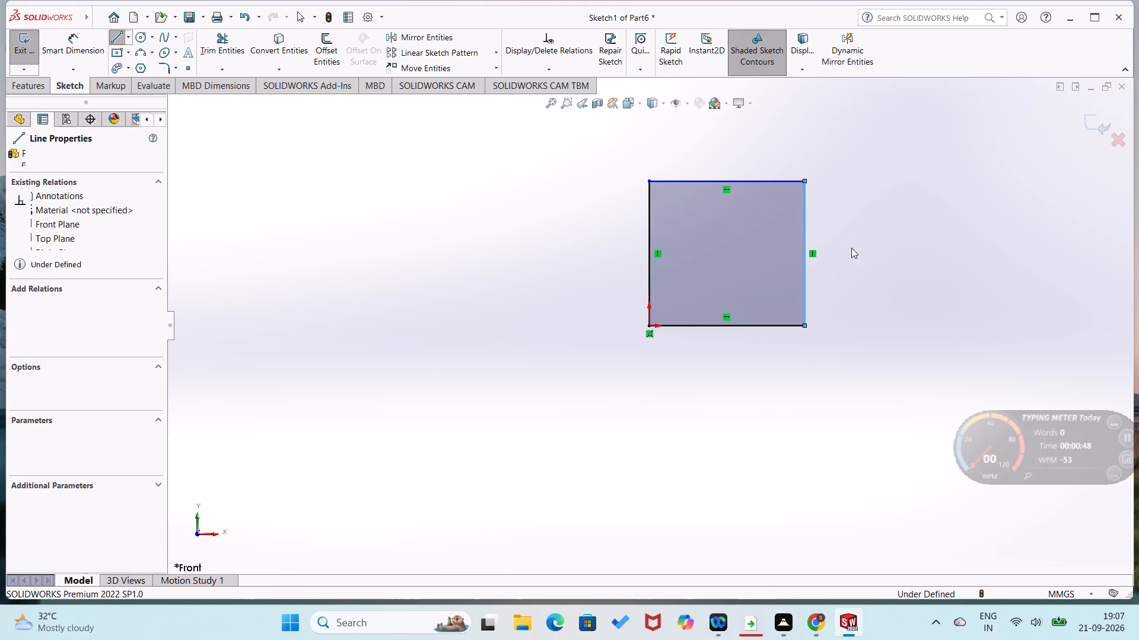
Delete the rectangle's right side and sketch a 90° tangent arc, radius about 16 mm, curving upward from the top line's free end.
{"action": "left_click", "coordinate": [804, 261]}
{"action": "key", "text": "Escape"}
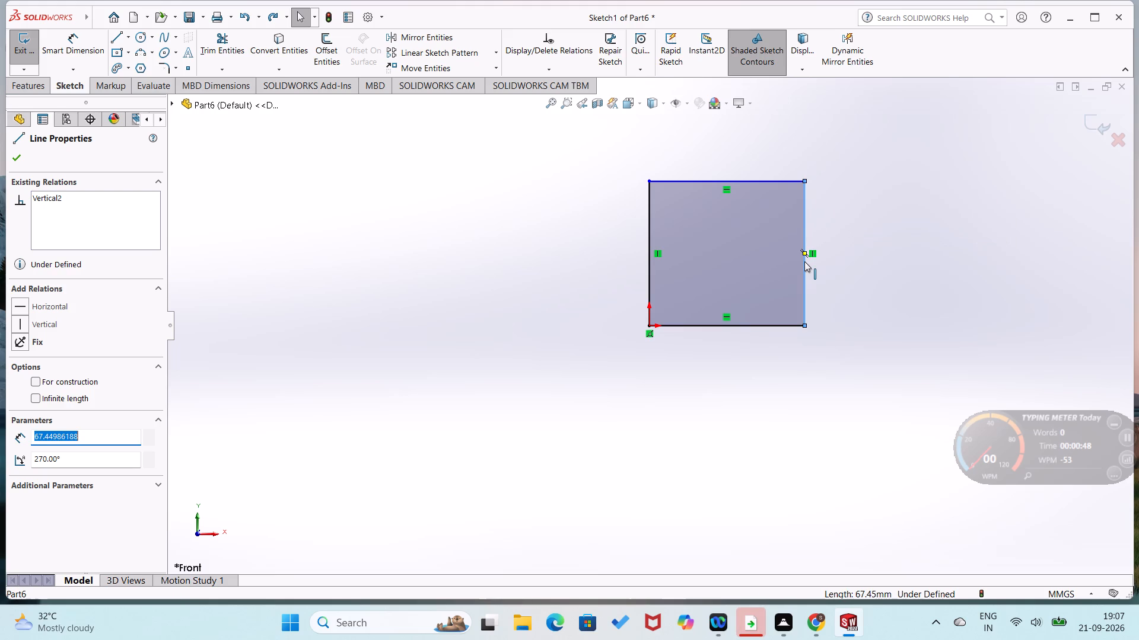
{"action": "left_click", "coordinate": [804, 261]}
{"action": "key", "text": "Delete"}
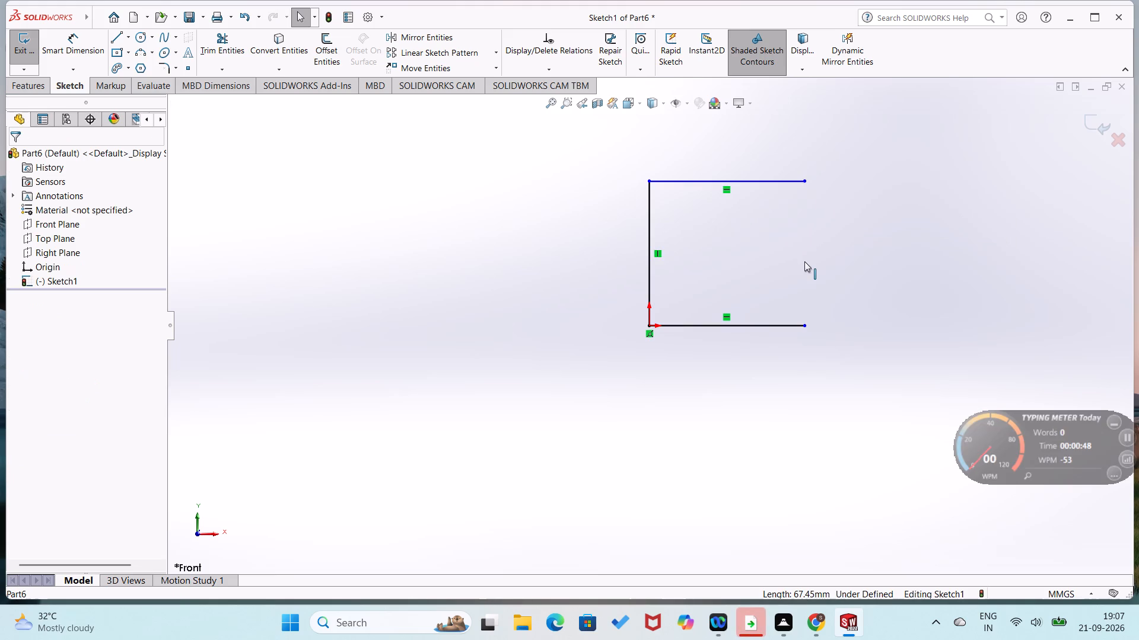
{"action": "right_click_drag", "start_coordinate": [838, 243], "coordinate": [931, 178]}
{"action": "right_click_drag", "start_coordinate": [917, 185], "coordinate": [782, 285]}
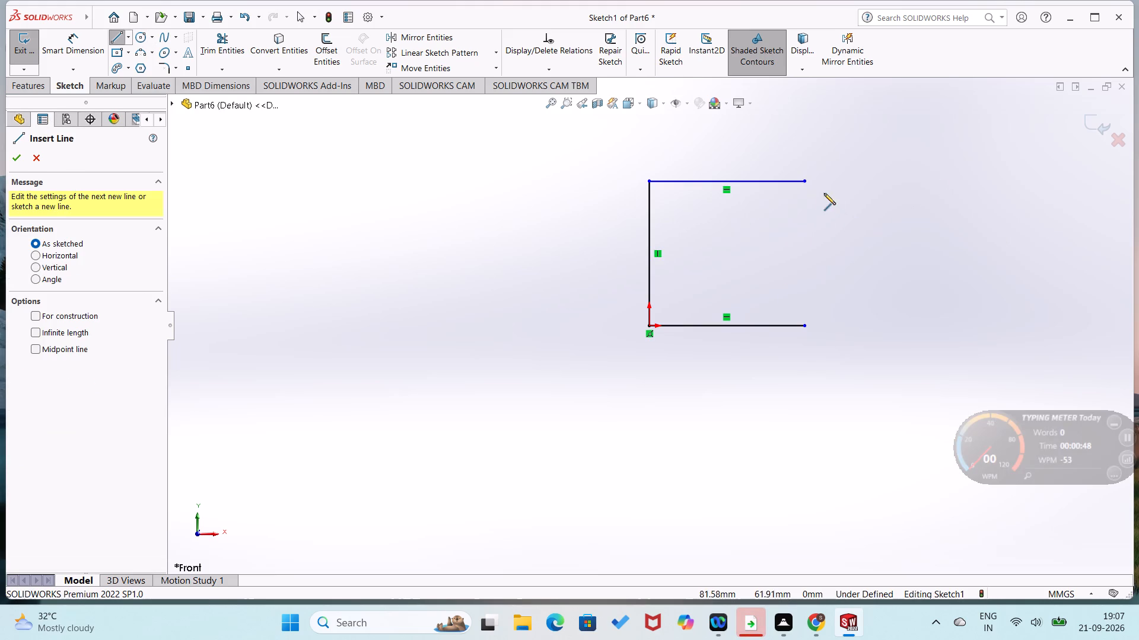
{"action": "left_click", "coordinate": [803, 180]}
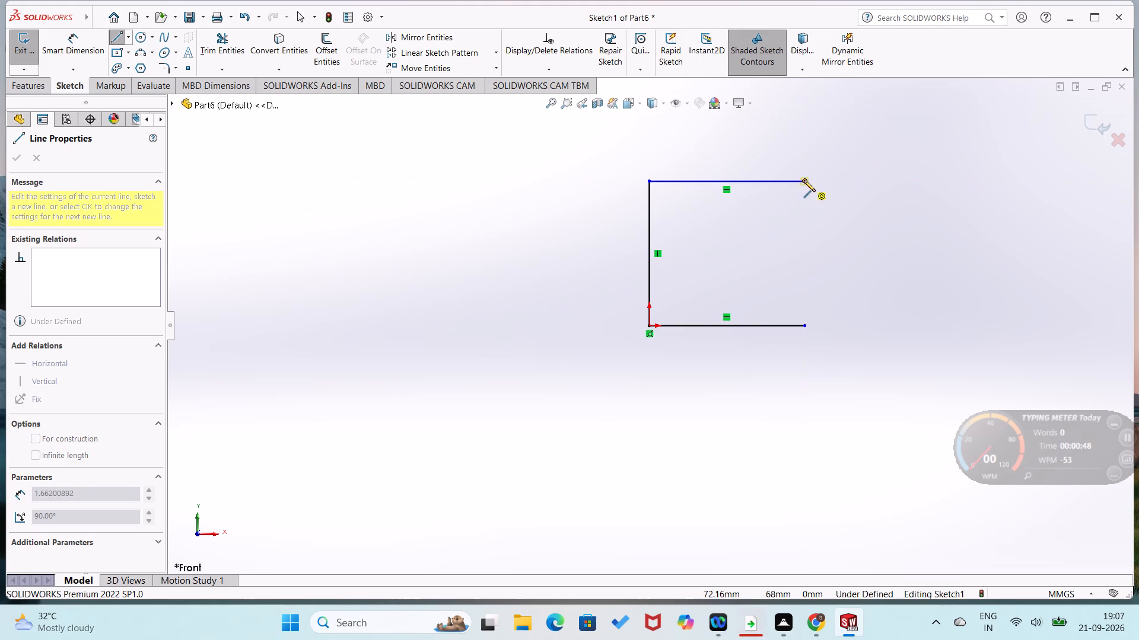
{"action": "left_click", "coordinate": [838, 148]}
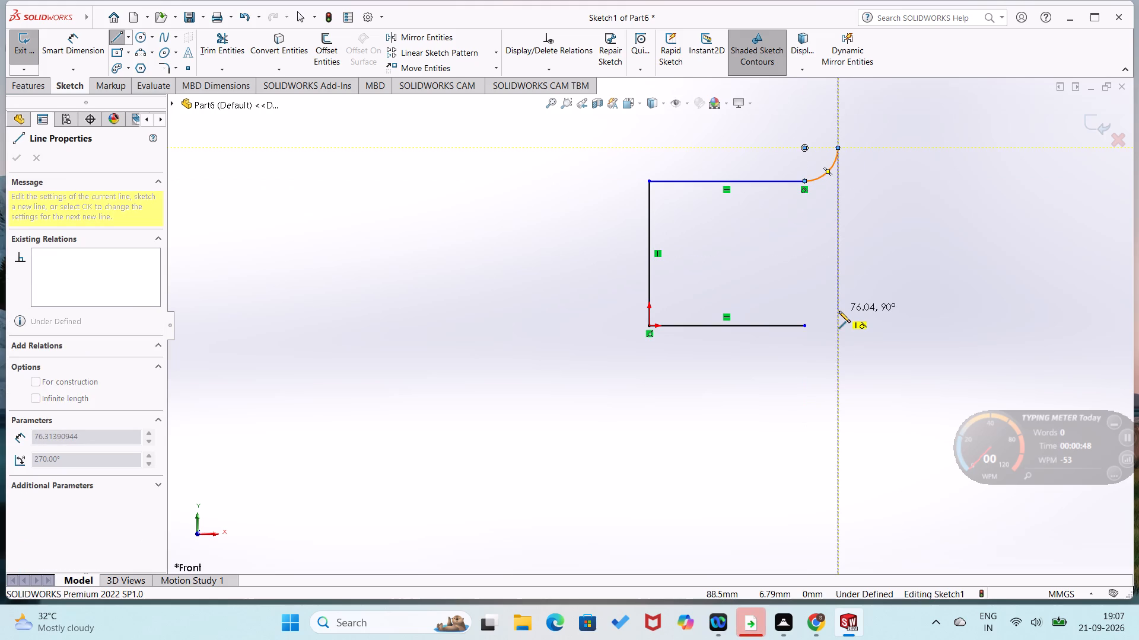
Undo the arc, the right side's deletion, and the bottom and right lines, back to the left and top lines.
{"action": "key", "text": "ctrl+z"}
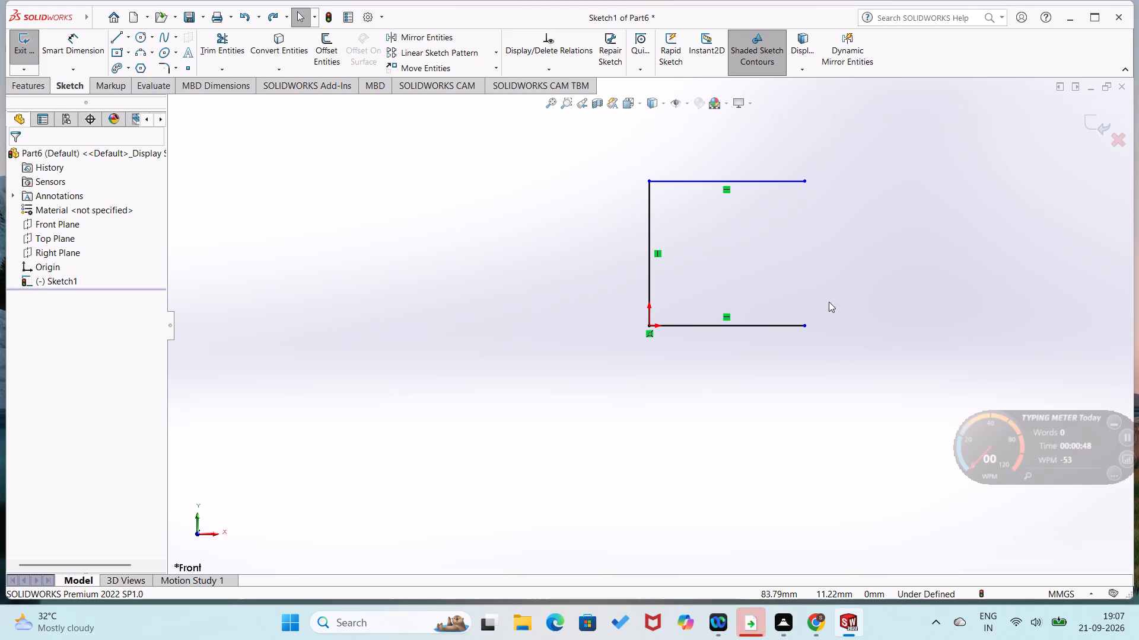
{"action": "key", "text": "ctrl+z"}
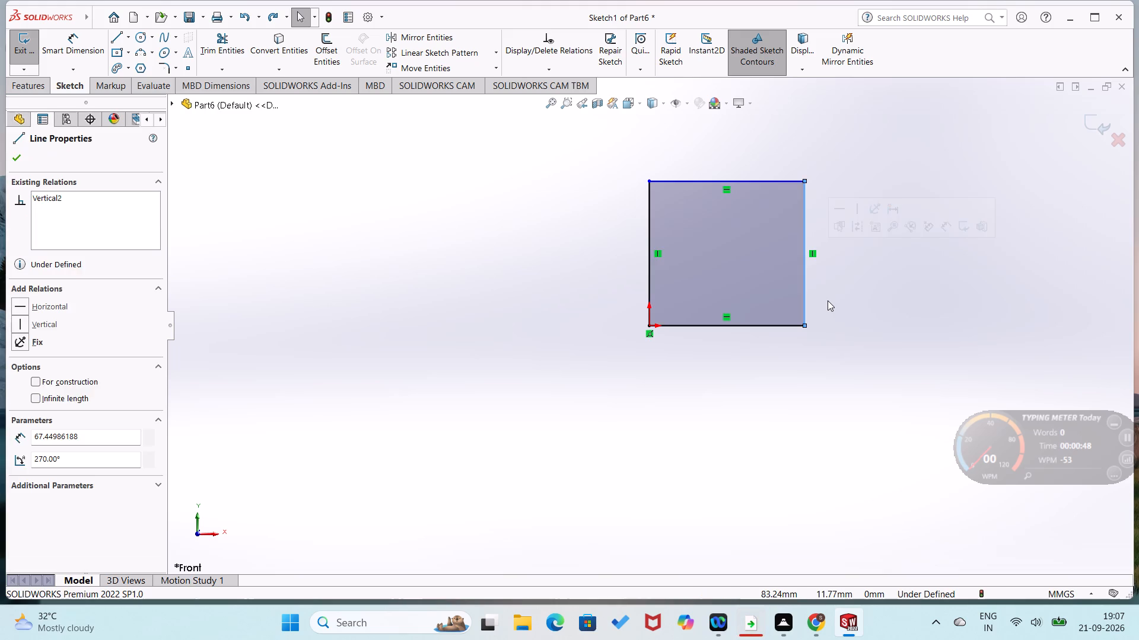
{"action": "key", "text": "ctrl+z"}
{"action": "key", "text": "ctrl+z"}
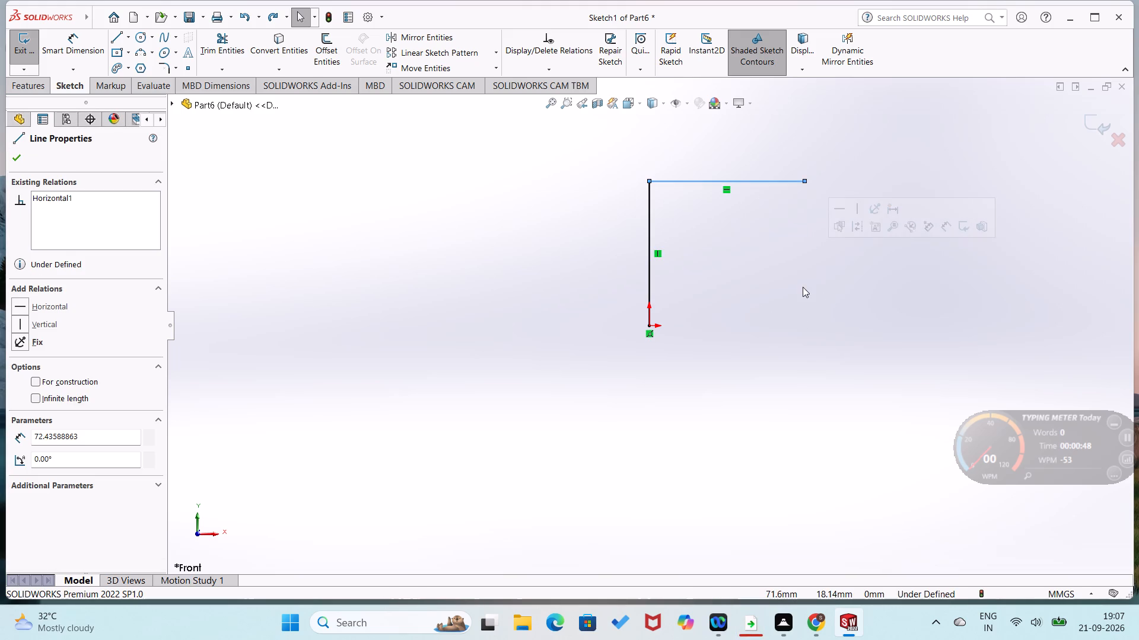
Sketch a horizontal bottom line about 72 mm from the origin, ending in a downward 90° tangent arc of about 15 mm radius.
{"action": "right_click_drag", "start_coordinate": [803, 287], "coordinate": [694, 321]}
{"action": "left_click", "coordinate": [651, 324]}
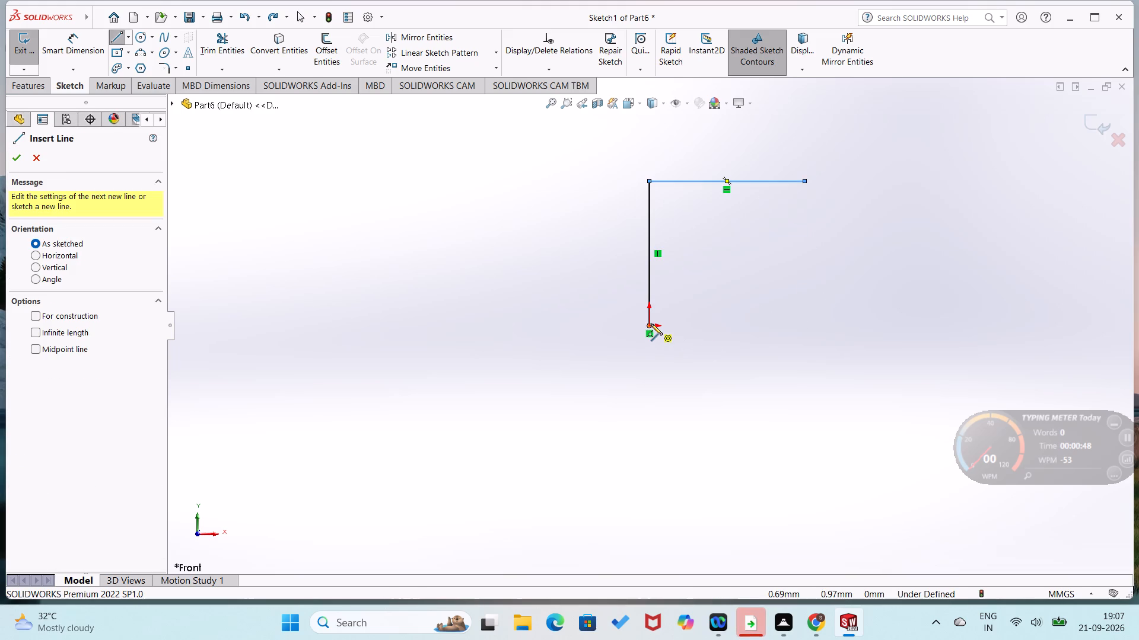
{"action": "left_click", "coordinate": [803, 327]}
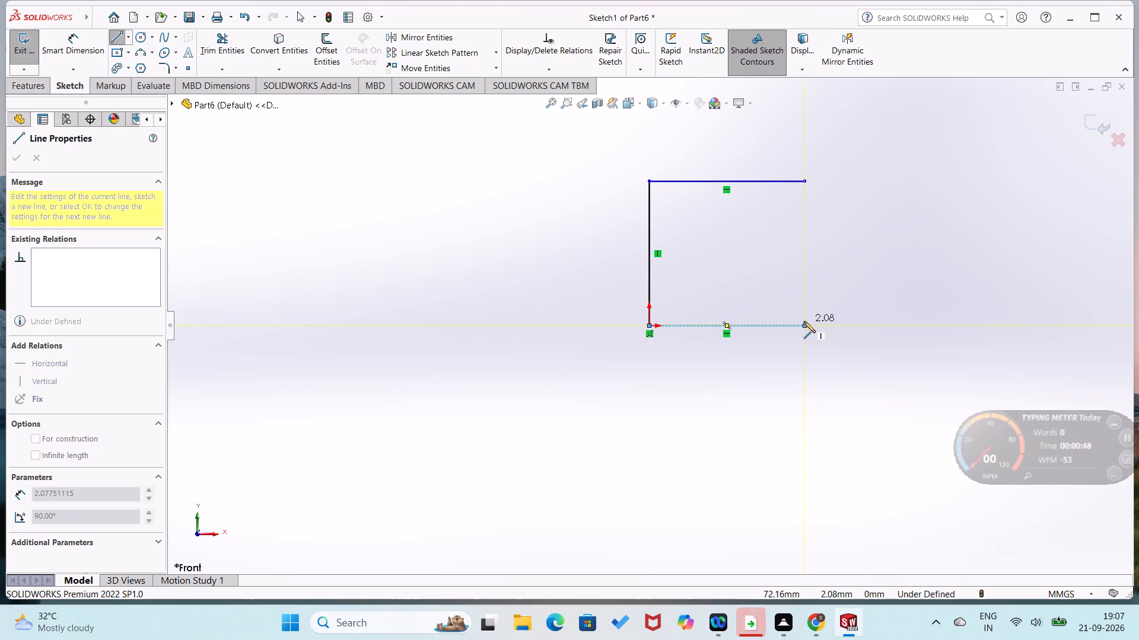
{"action": "left_click", "coordinate": [837, 359]}
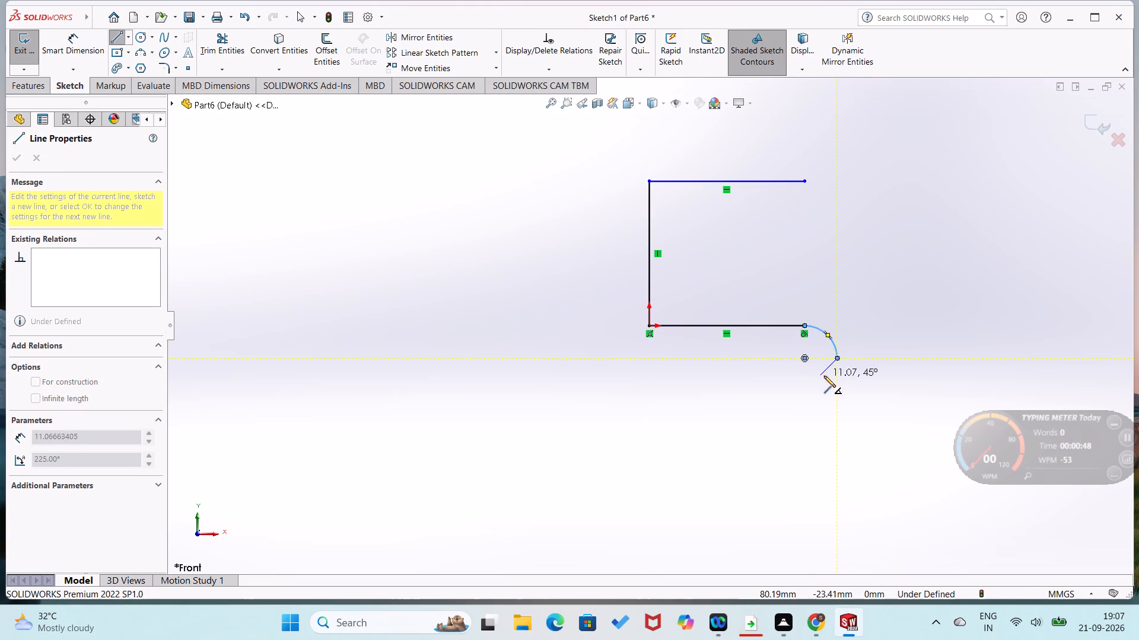
{"action": "key", "text": "Escape"}
Sketch a tangent arc curving upward from the top line's free end and join both arc ends with a vertical line about 100 mm long.
{"action": "right_click_drag", "start_coordinate": [800, 369], "coordinate": [750, 393]}
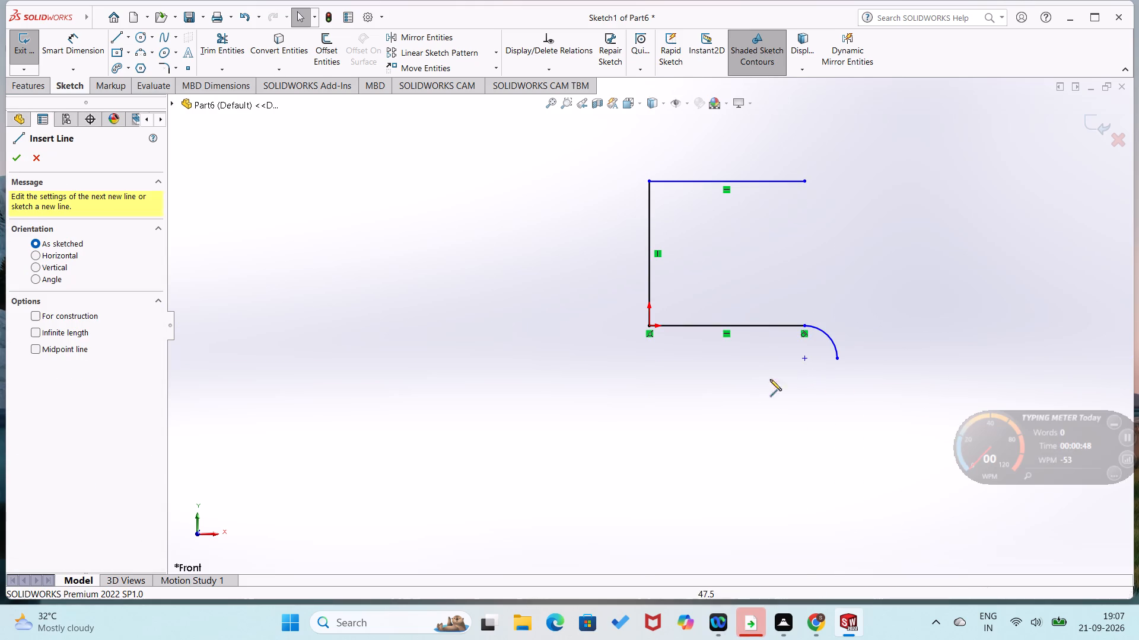
{"action": "left_click", "coordinate": [805, 181]}
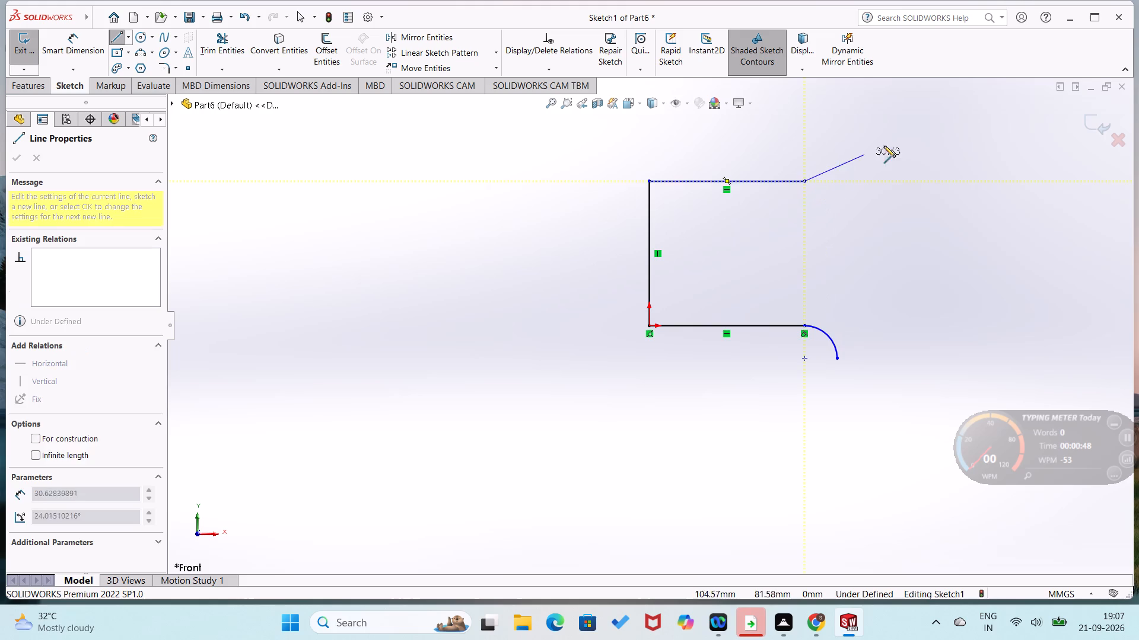
{"action": "left_click", "coordinate": [836, 143]}
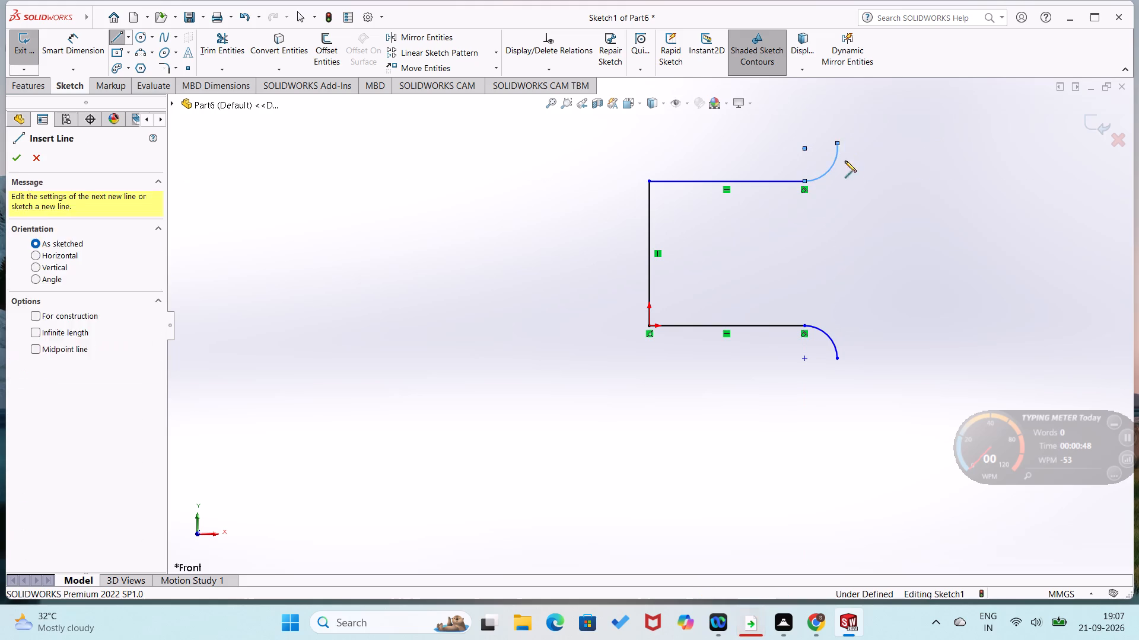
{"action": "left_click", "coordinate": [839, 358]}
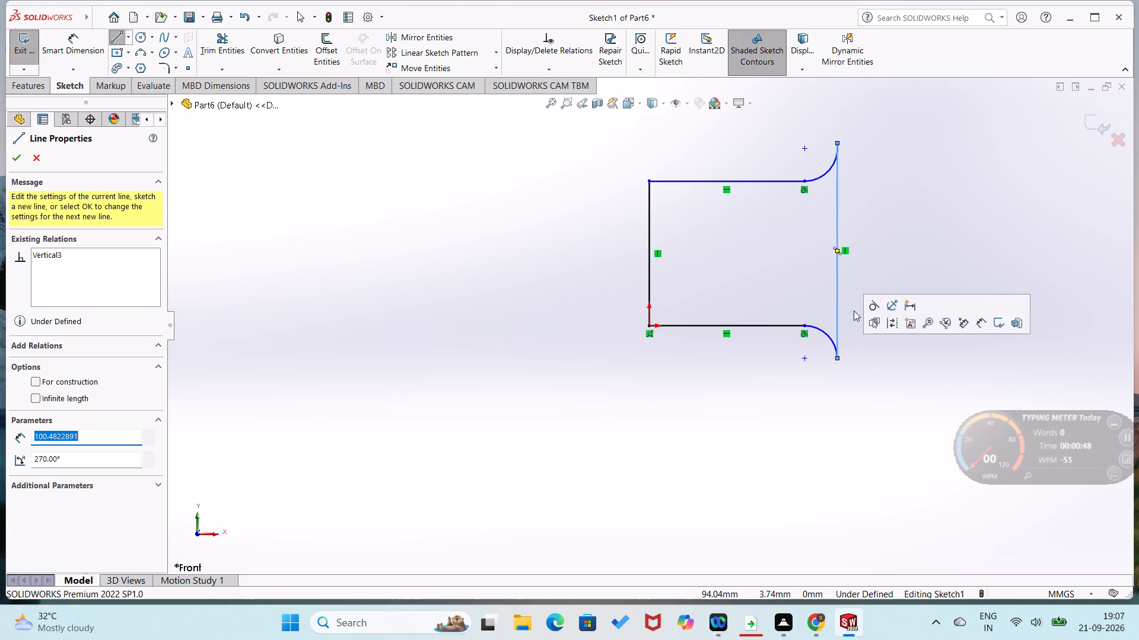
Dimension the horizontal distance from the profile's top-left corner to the upper arc's outer end as 80 mm.
{"action": "right_click_drag", "start_coordinate": [864, 264], "coordinate": [920, 170]}
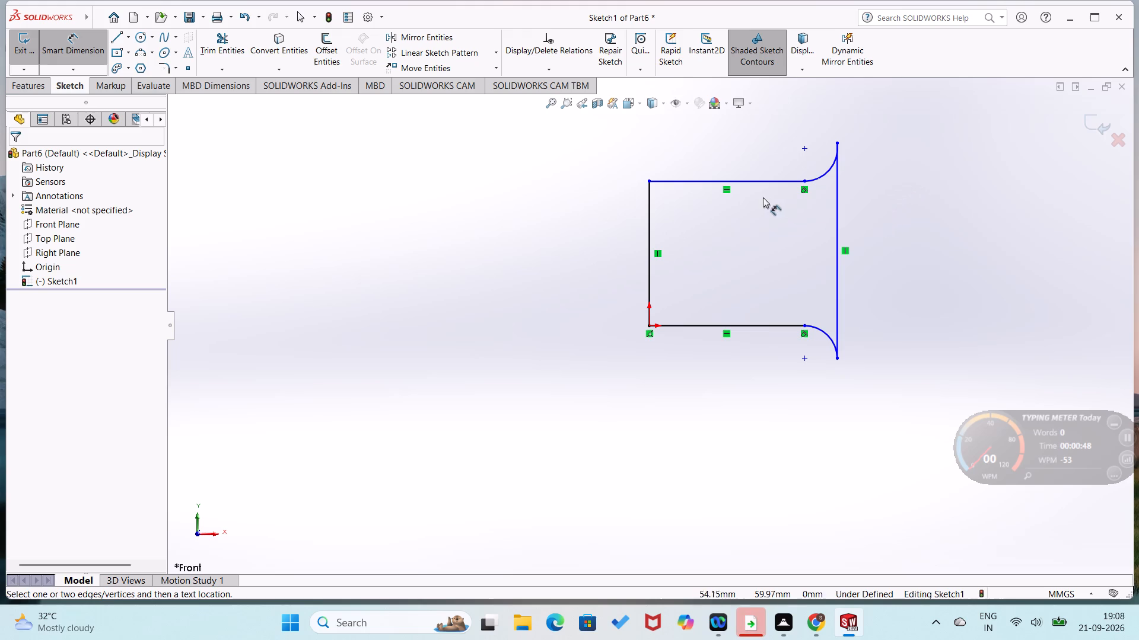
{"action": "left_click", "coordinate": [650, 179]}
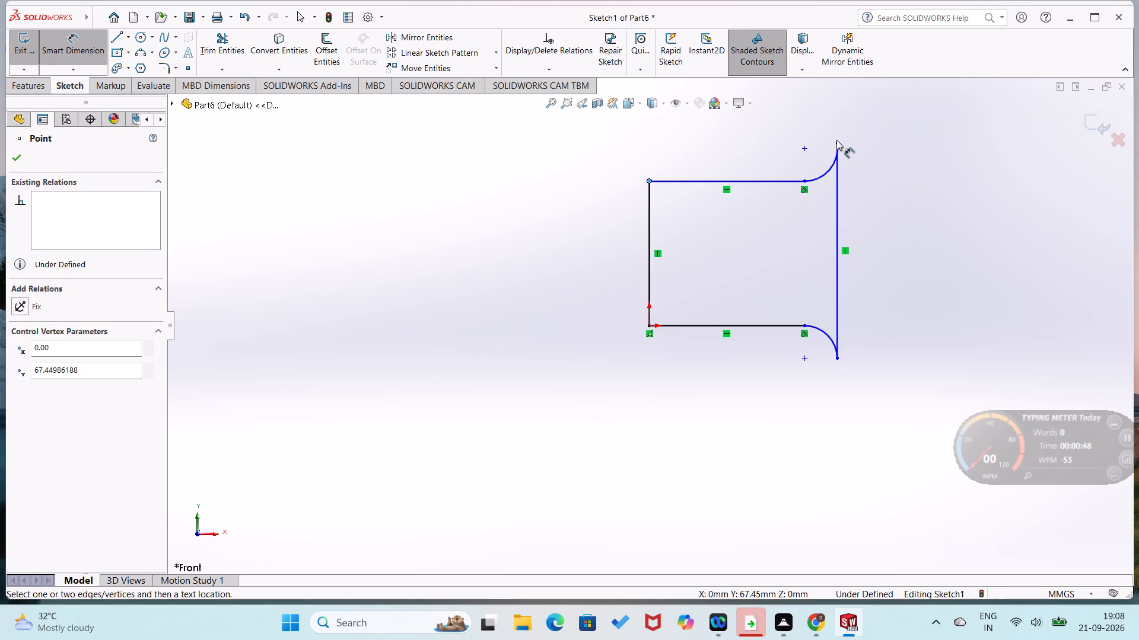
{"action": "left_click", "coordinate": [838, 142]}
{"action": "left_click", "coordinate": [780, 127]}
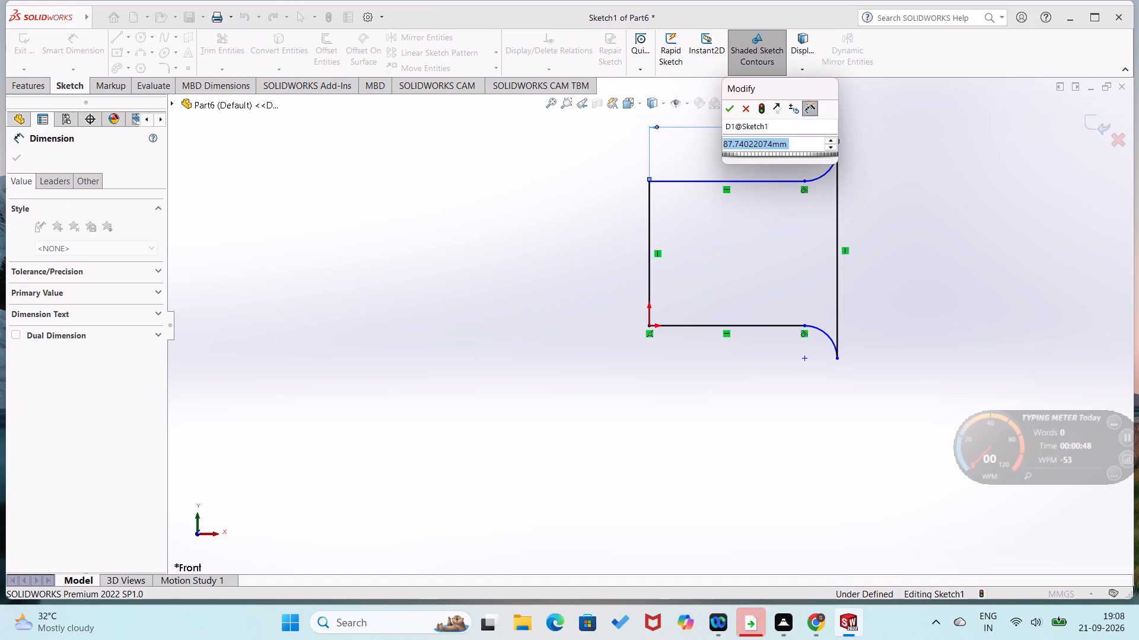
{"action": "type", "text": "80"}
{"action": "key", "text": "Return"}
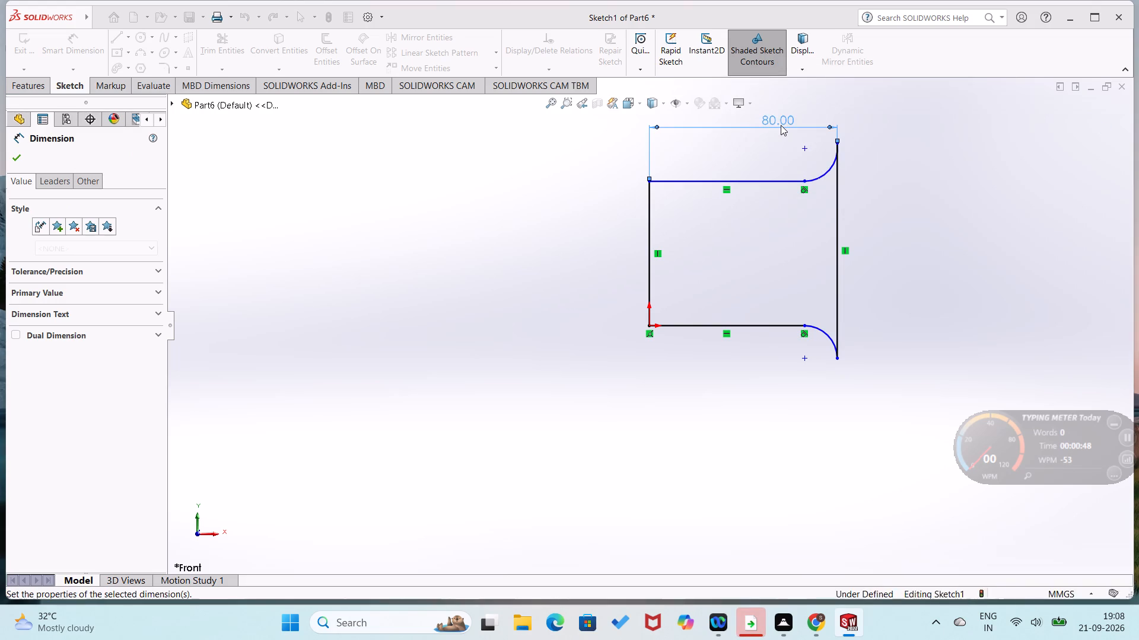
Dimension the profile's left vertical side as 70 mm.
{"action": "left_click", "coordinate": [651, 220]}
{"action": "left_click", "coordinate": [689, 231]}
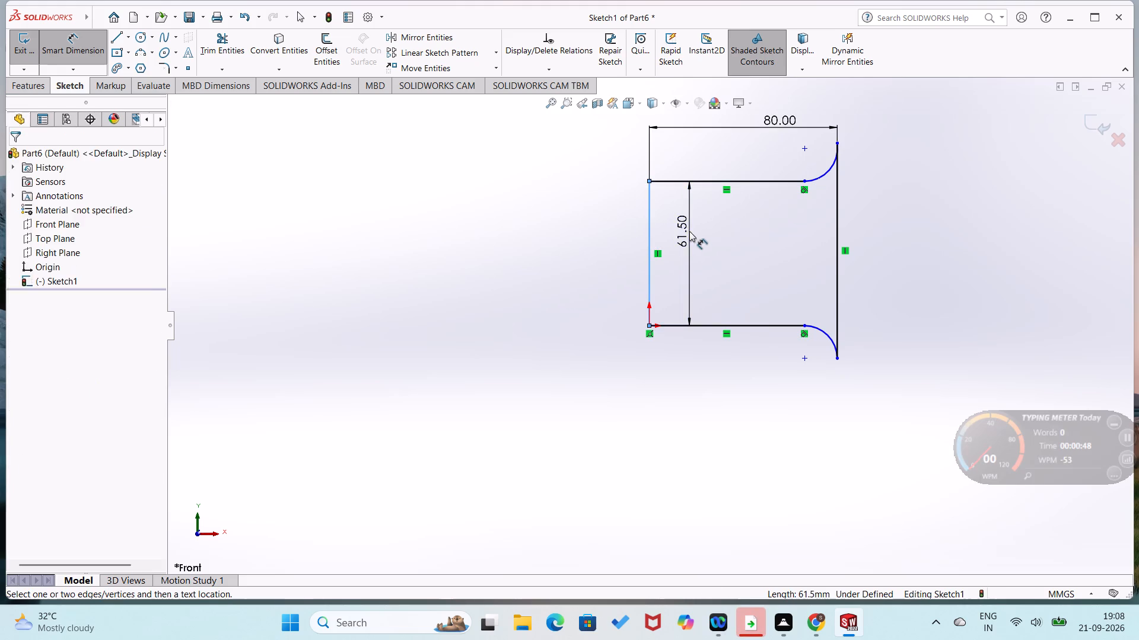
{"action": "type", "text": "70"}
{"action": "key", "text": "Return"}
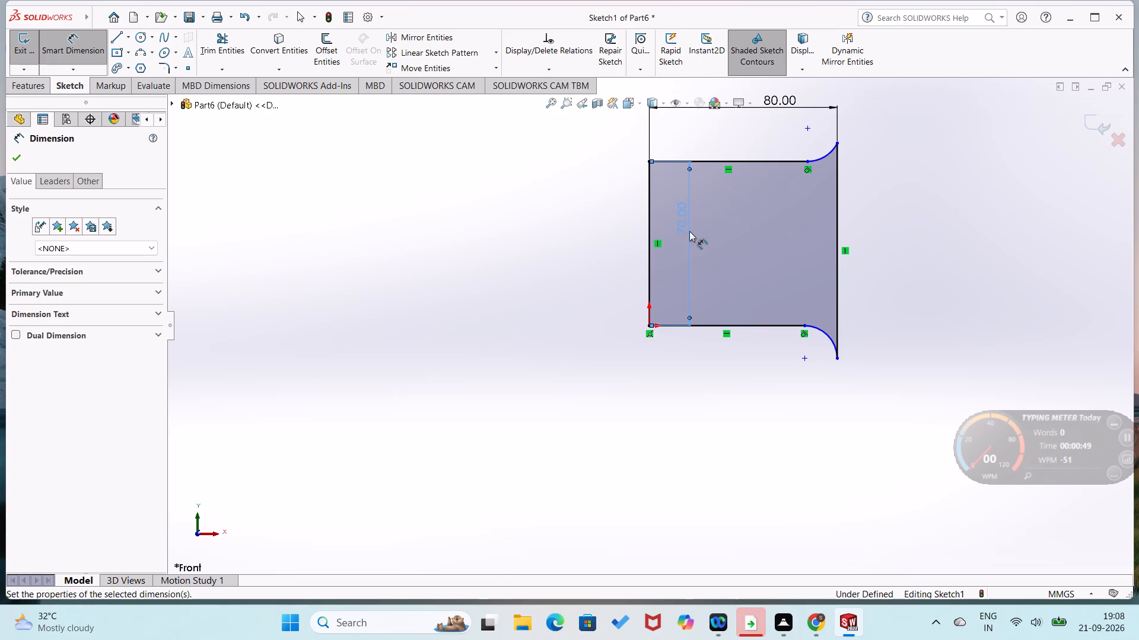
Dimension the lower flared arc's radius as 13 mm.
{"action": "left_click", "coordinate": [831, 342]}
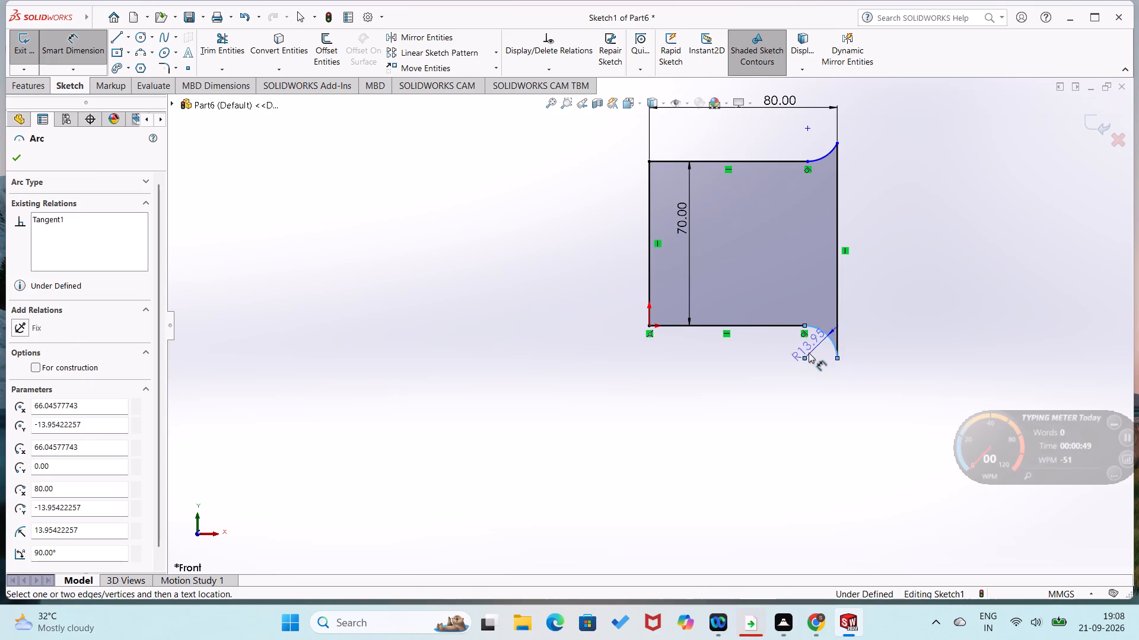
{"action": "left_click", "coordinate": [801, 357]}
{"action": "key", "text": "1"}
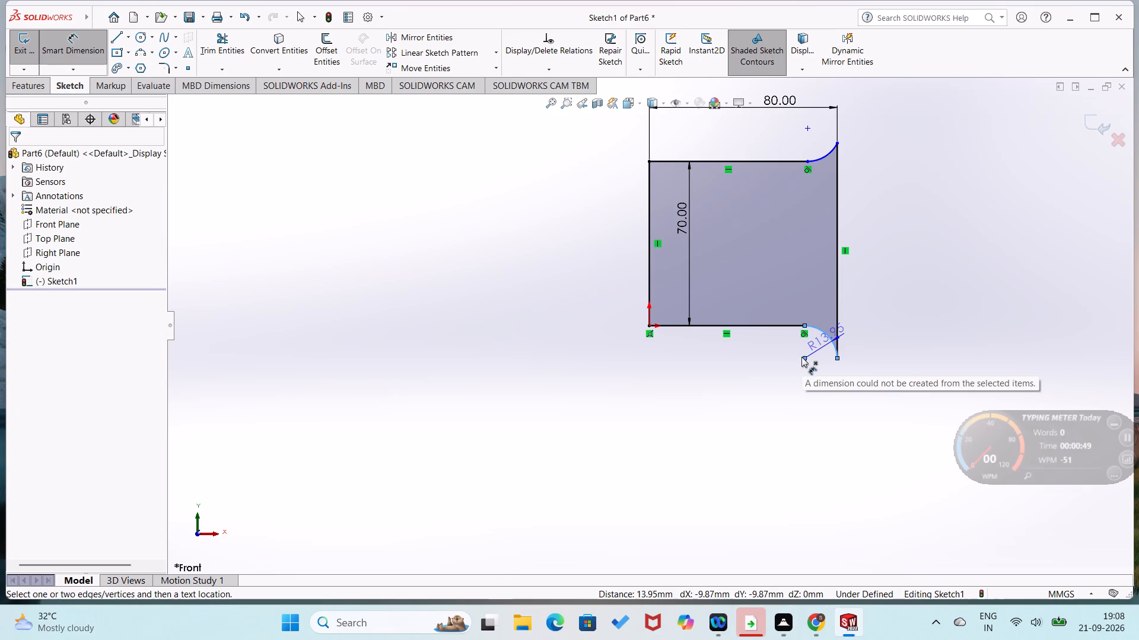
{"action": "key", "text": "3"}
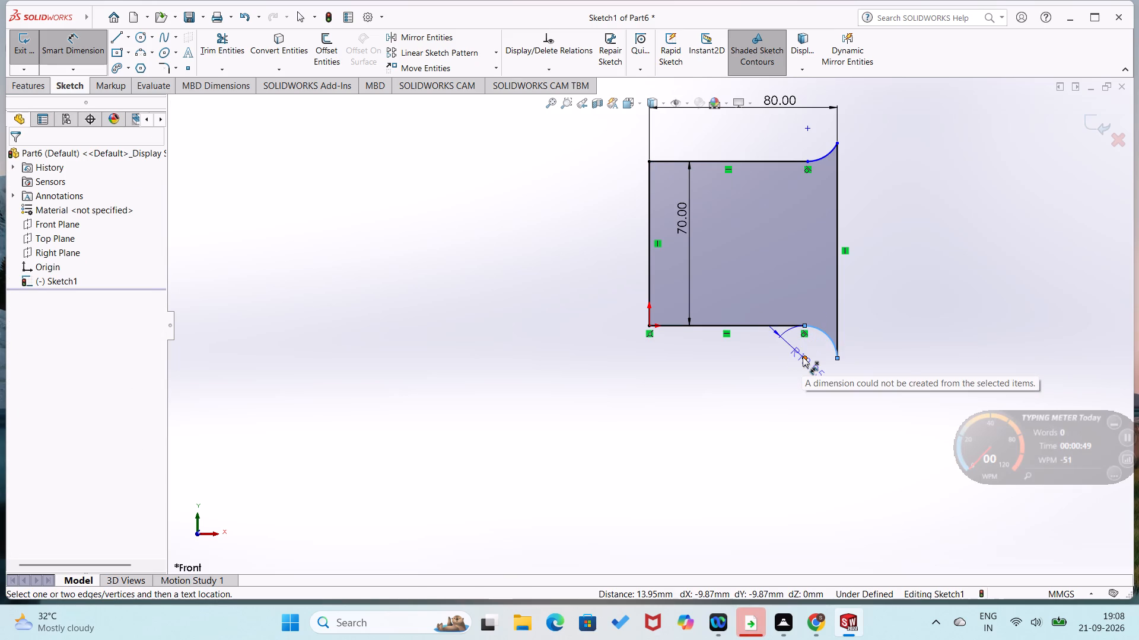
{"action": "left_click", "coordinate": [803, 357]}
{"action": "left_click", "coordinate": [803, 357]}
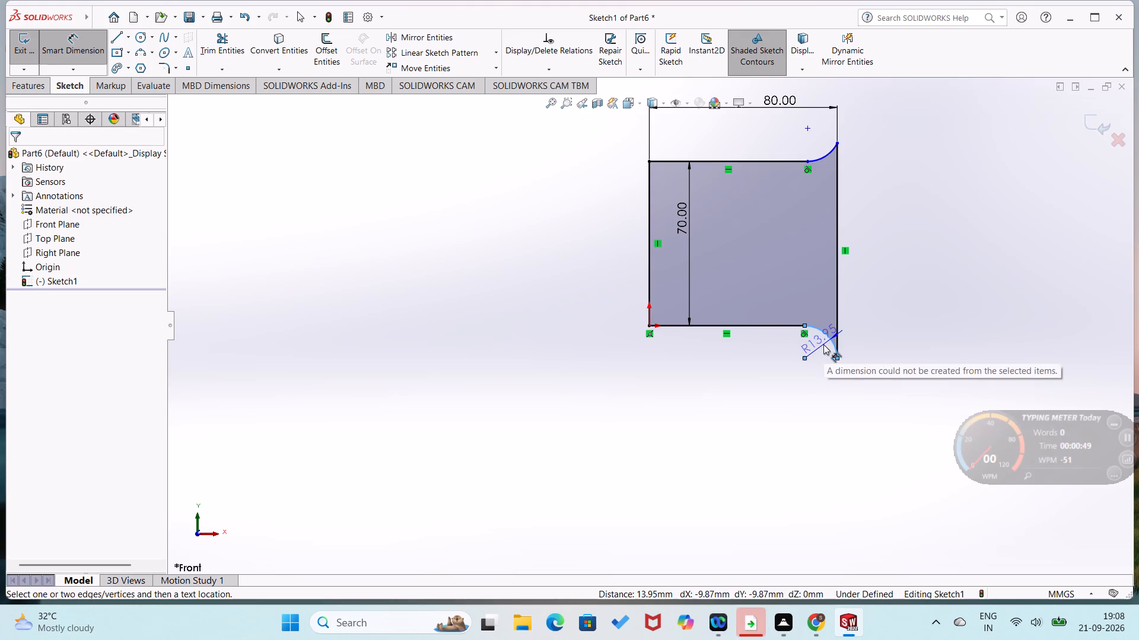
{"action": "double_click", "coordinate": [823, 344]}
{"action": "type", "text": "13"}
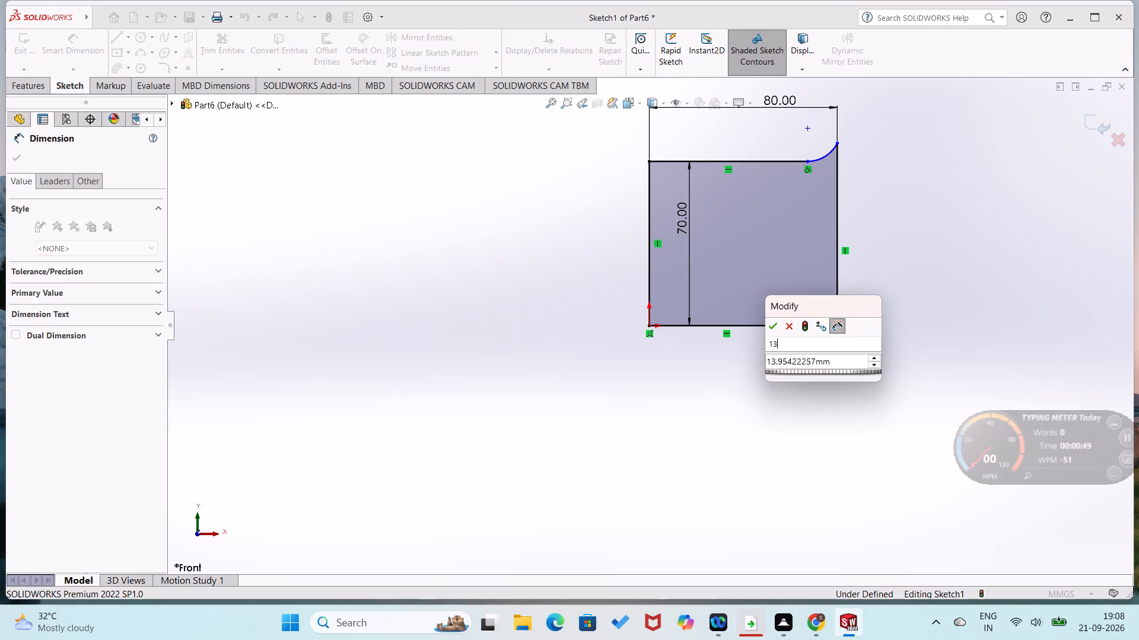
{"action": "key", "text": "Return"}
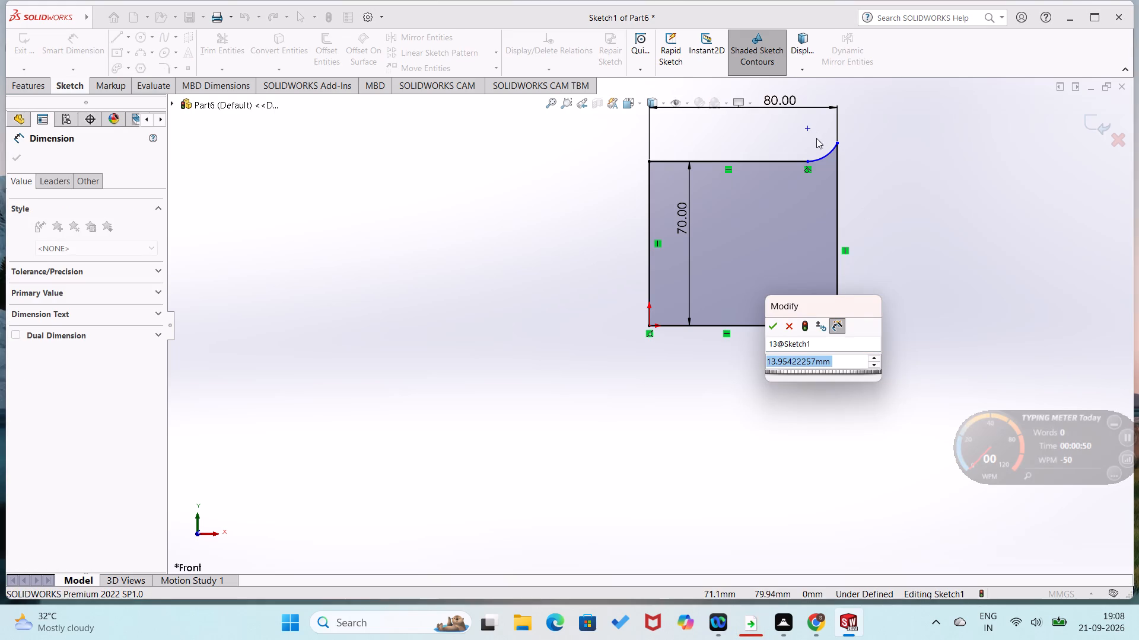
{"action": "left_click", "coordinate": [773, 326]}
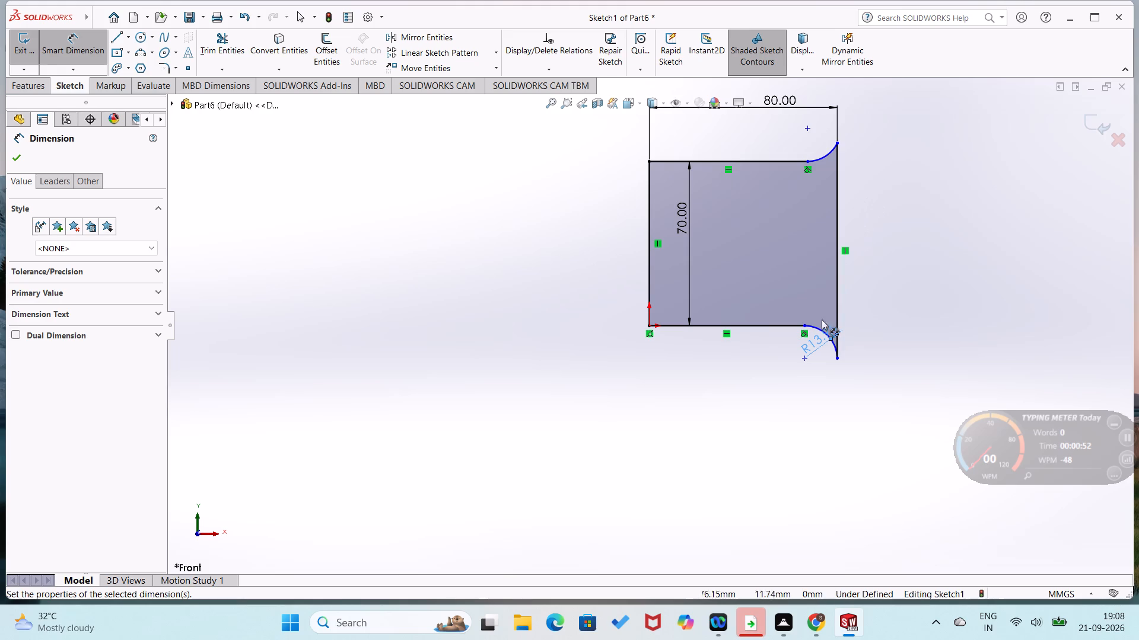
{"action": "double_click", "coordinate": [818, 340]}
{"action": "type", "text": "13"}
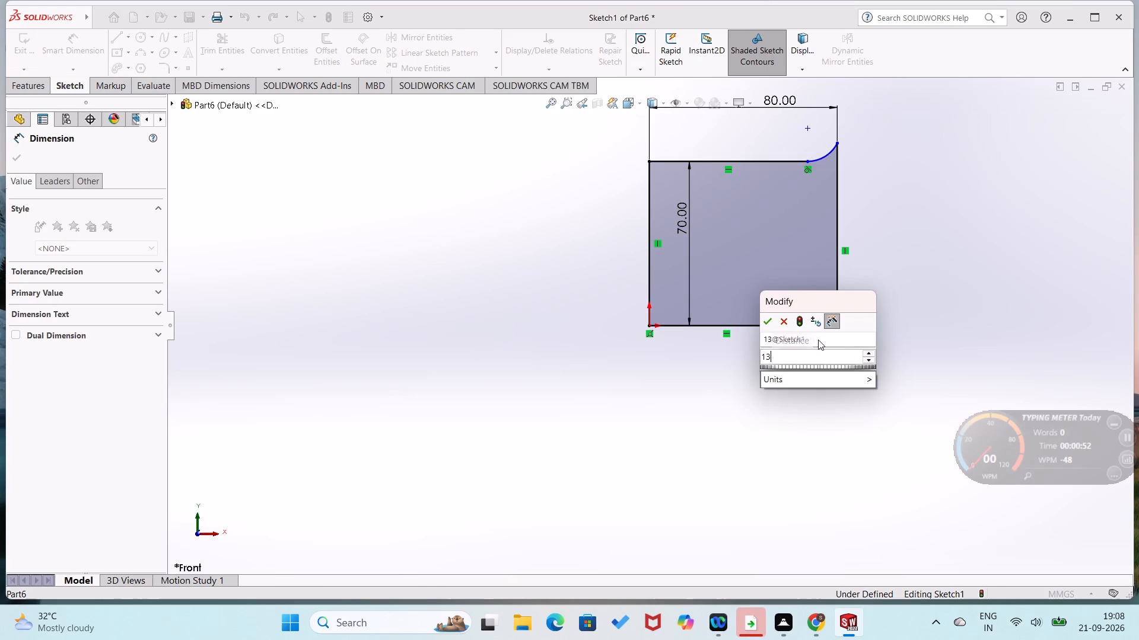
{"action": "key", "text": "Return"}
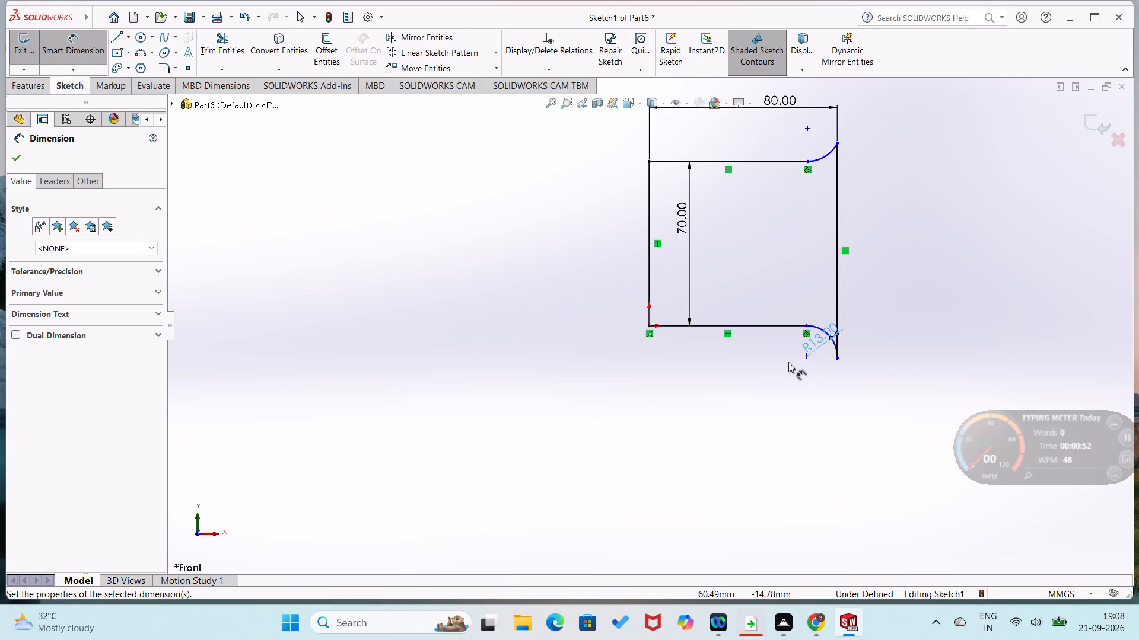
{"action": "left_click", "coordinate": [788, 363]}
Dimension the upper flared arc's radius as 13 mm.
{"action": "left_click", "coordinate": [828, 152]}
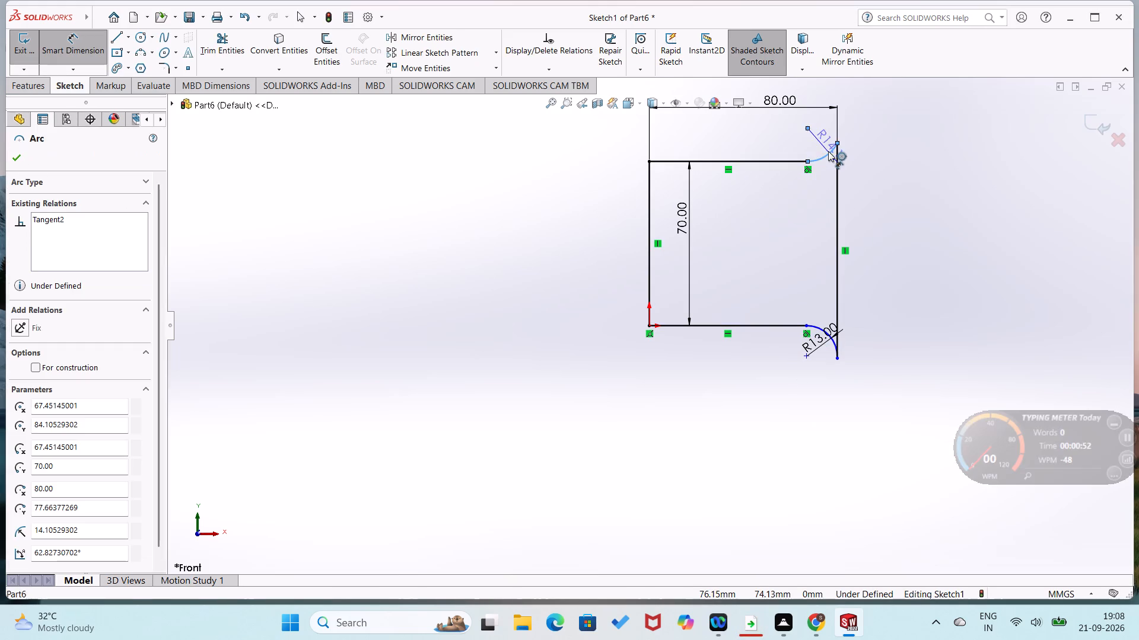
{"action": "left_click", "coordinate": [822, 143]}
{"action": "type", "text": "13"}
{"action": "key", "text": "Return"}
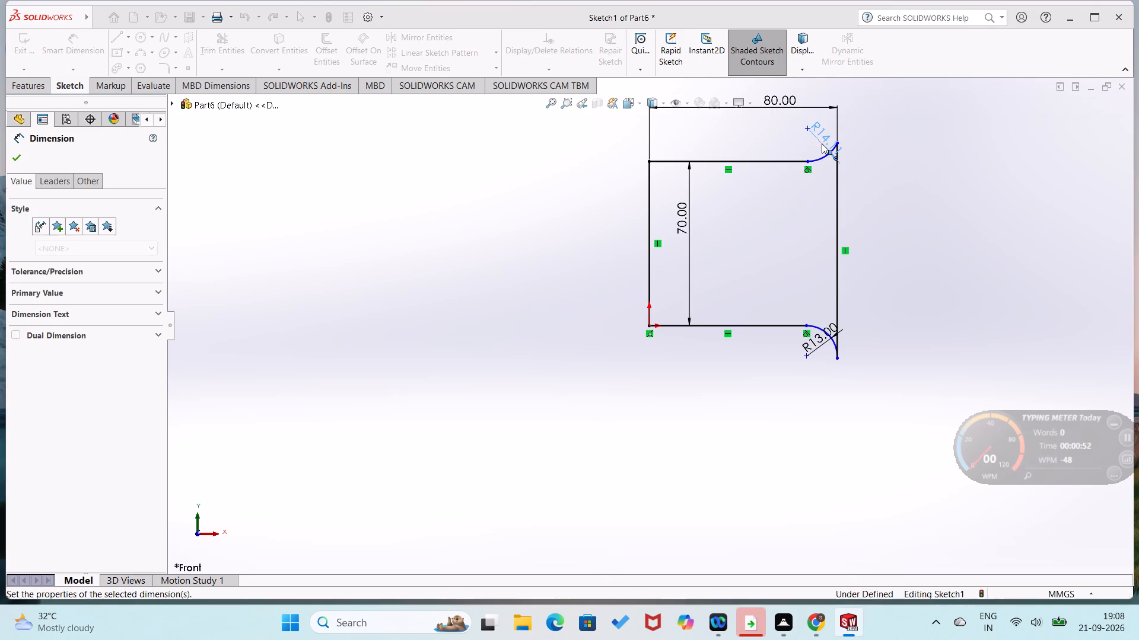
Dimension the right vertical line joining the two arc ends as 80 mm.
{"action": "scroll", "coordinate": [814, 308], "scroll_direction": "down", "scroll_amount": 7}
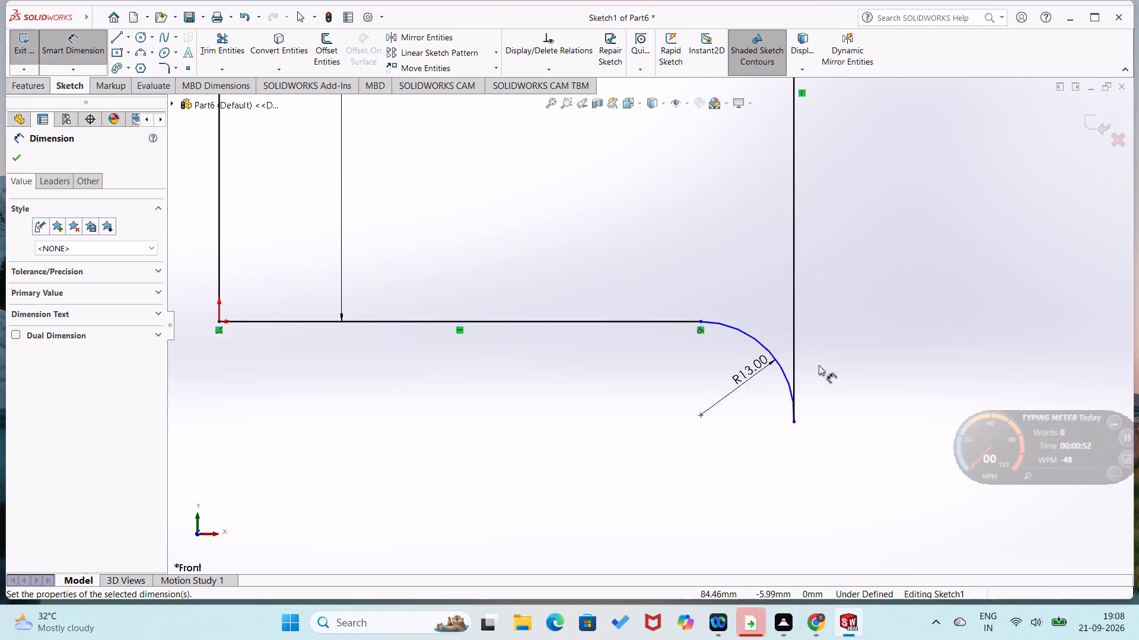
{"action": "scroll", "coordinate": [819, 365], "scroll_direction": "down", "scroll_amount": 1}
{"action": "scroll", "coordinate": [767, 406], "scroll_direction": "down", "scroll_amount": 3}
{"action": "scroll", "coordinate": [701, 404], "scroll_direction": "down", "scroll_amount": 7}
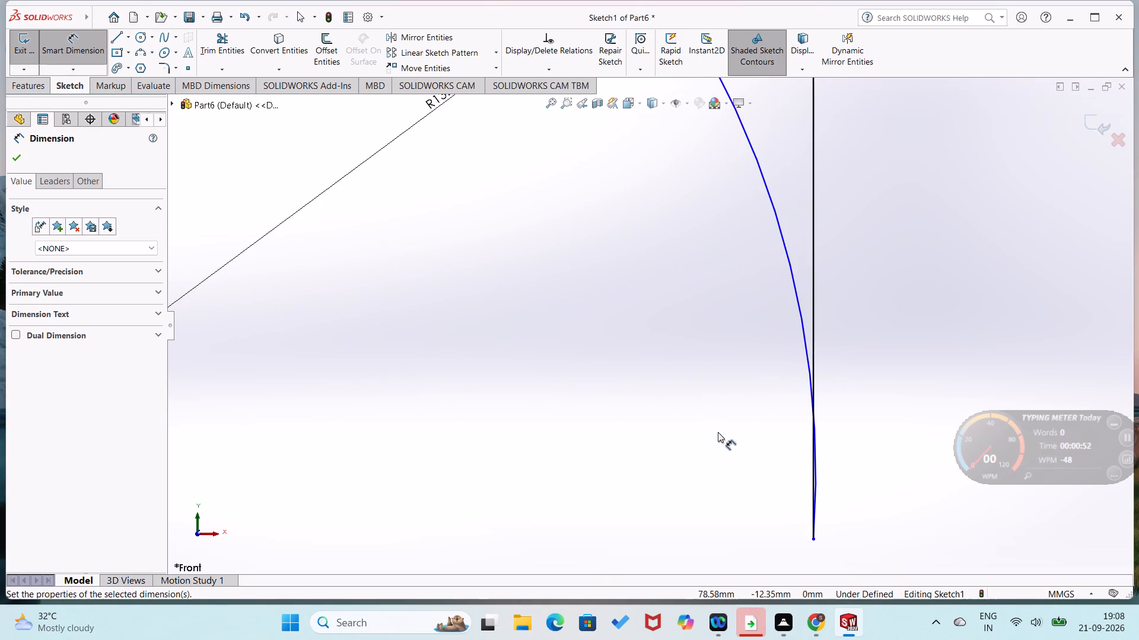
{"action": "scroll", "coordinate": [718, 432], "scroll_direction": "down", "scroll_amount": 2}
{"action": "scroll", "coordinate": [768, 445], "scroll_direction": "up", "scroll_amount": 2}
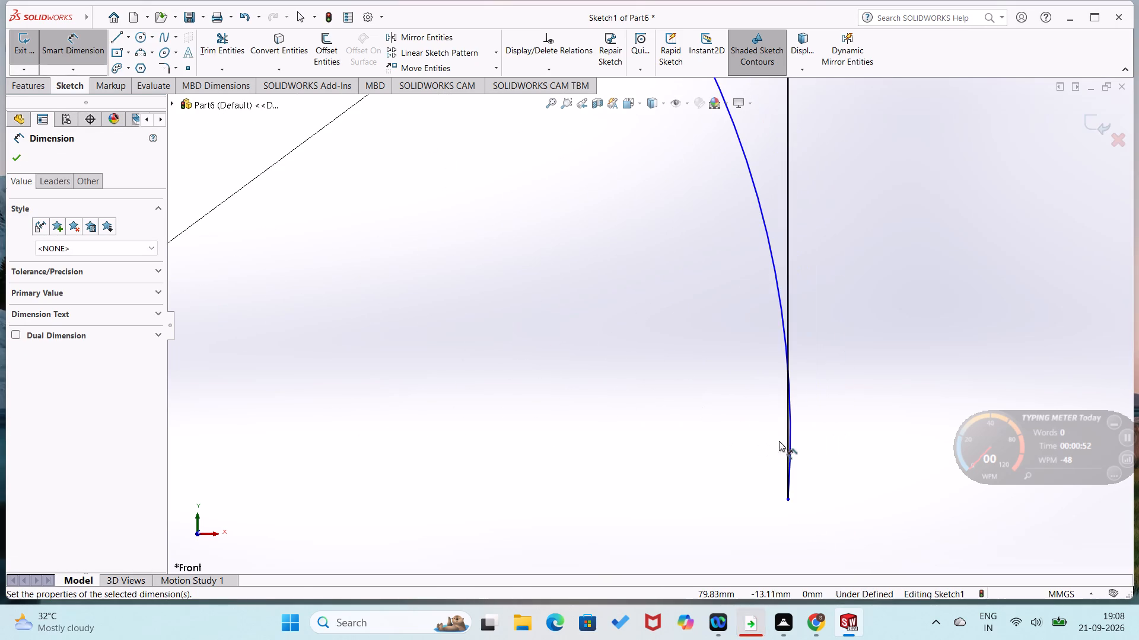
{"action": "left_click_drag", "start_coordinate": [791, 436], "coordinate": [793, 435]}
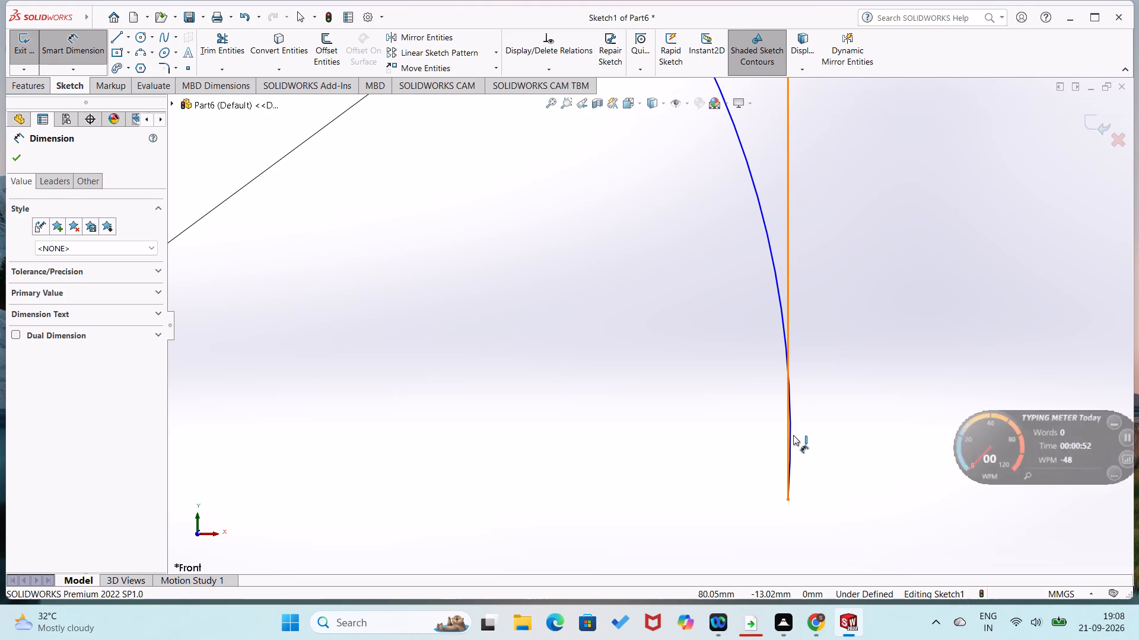
{"action": "left_click_drag", "start_coordinate": [793, 435], "coordinate": [858, 444]}
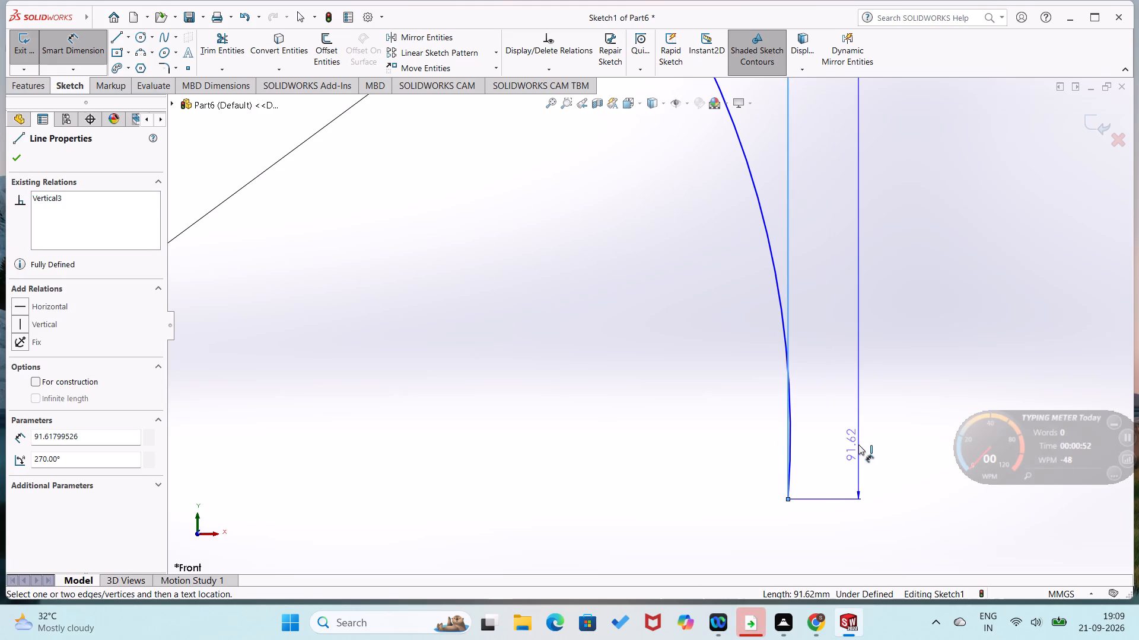
{"action": "scroll", "coordinate": [858, 444], "scroll_direction": "up", "scroll_amount": 7}
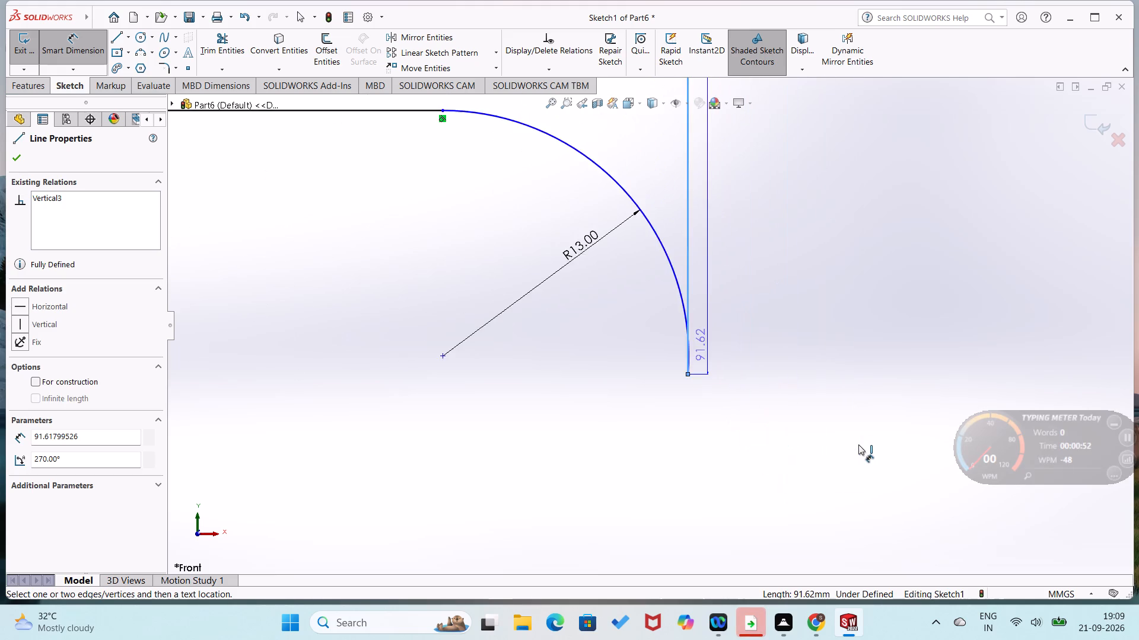
{"action": "scroll", "coordinate": [858, 444], "scroll_direction": "up", "scroll_amount": 12}
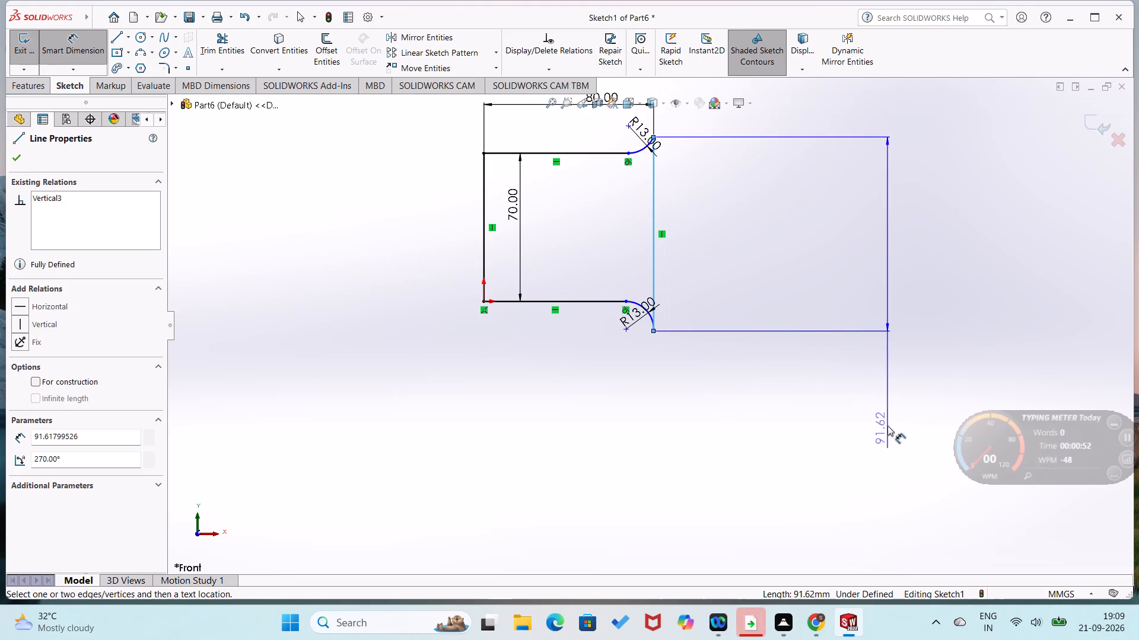
{"action": "left_click", "coordinate": [817, 332]}
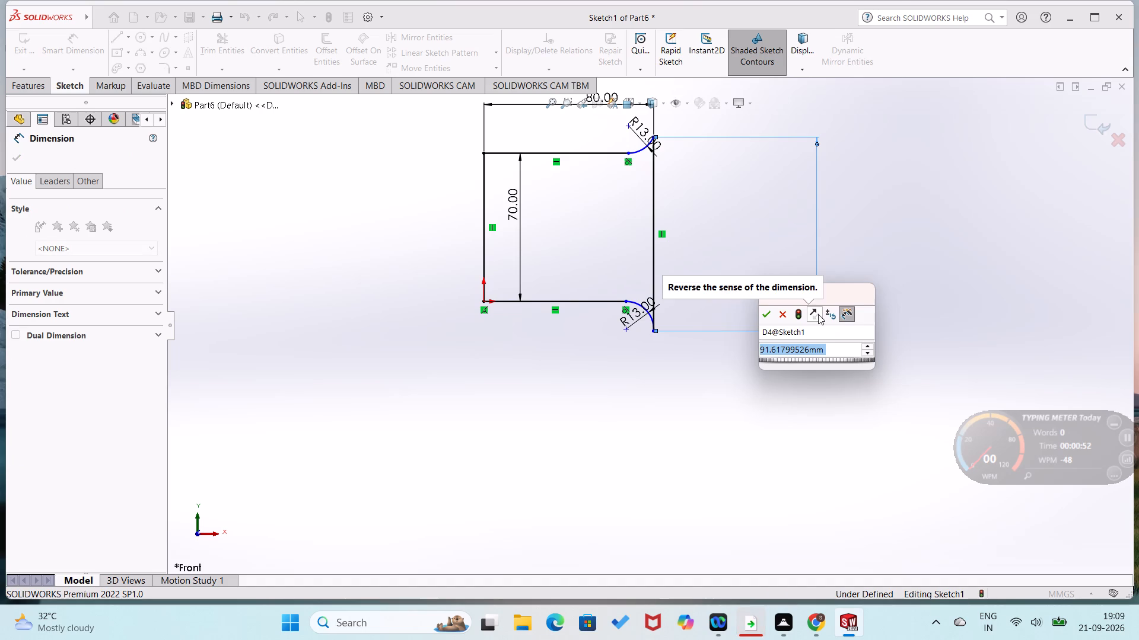
{"action": "type", "text": "80"}
{"action": "key", "text": "Return"}
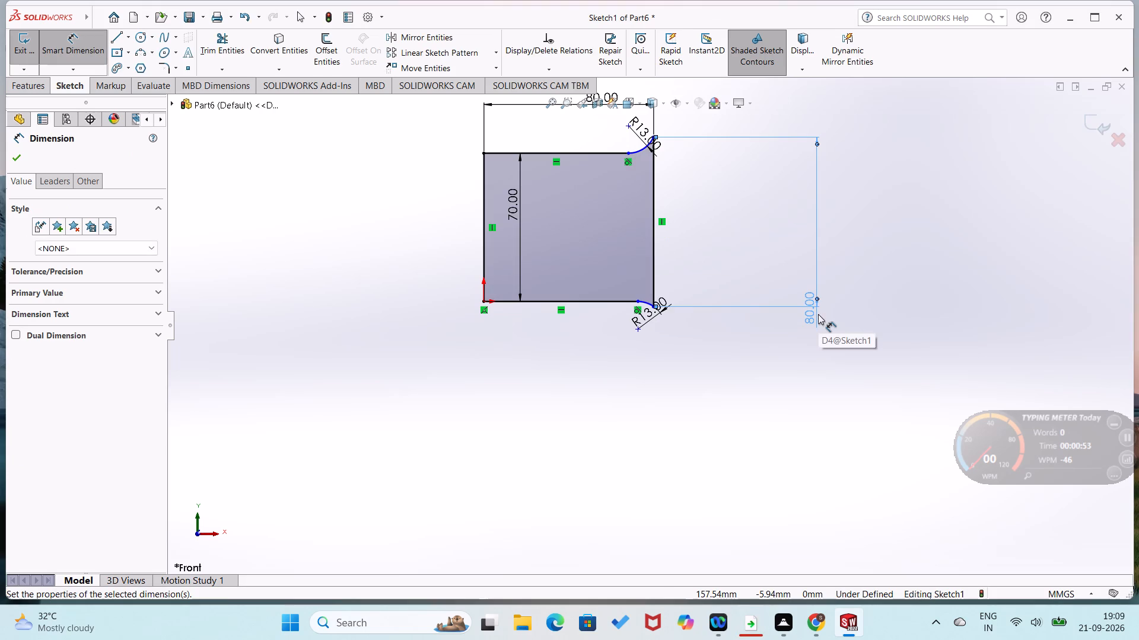
{"action": "left_click", "coordinate": [715, 273]}
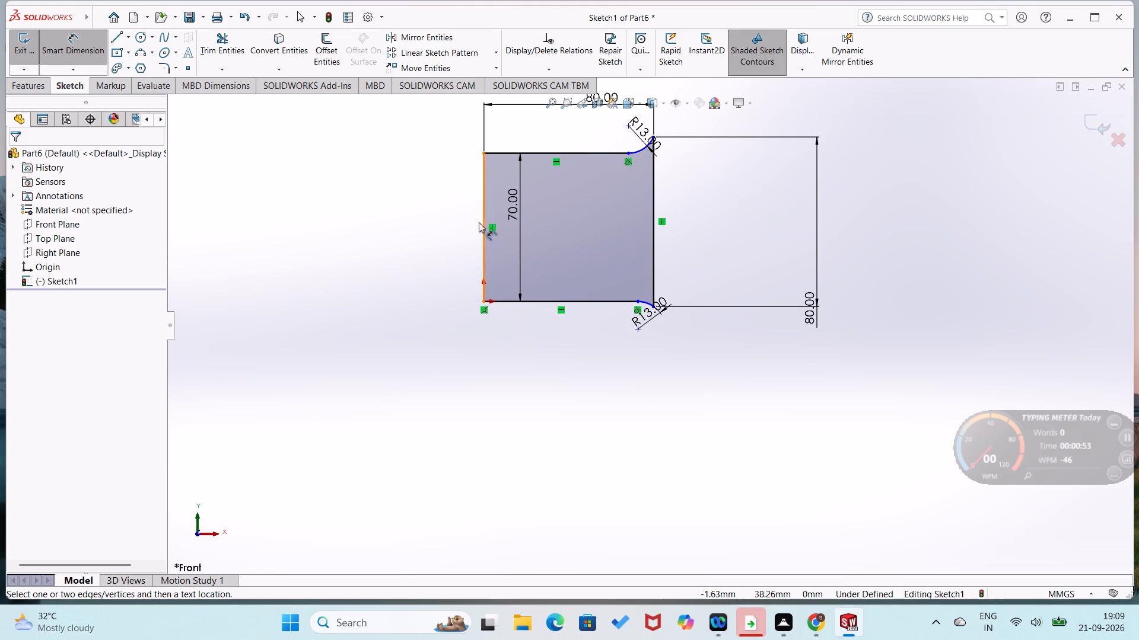
{"action": "key", "text": "Escape"}
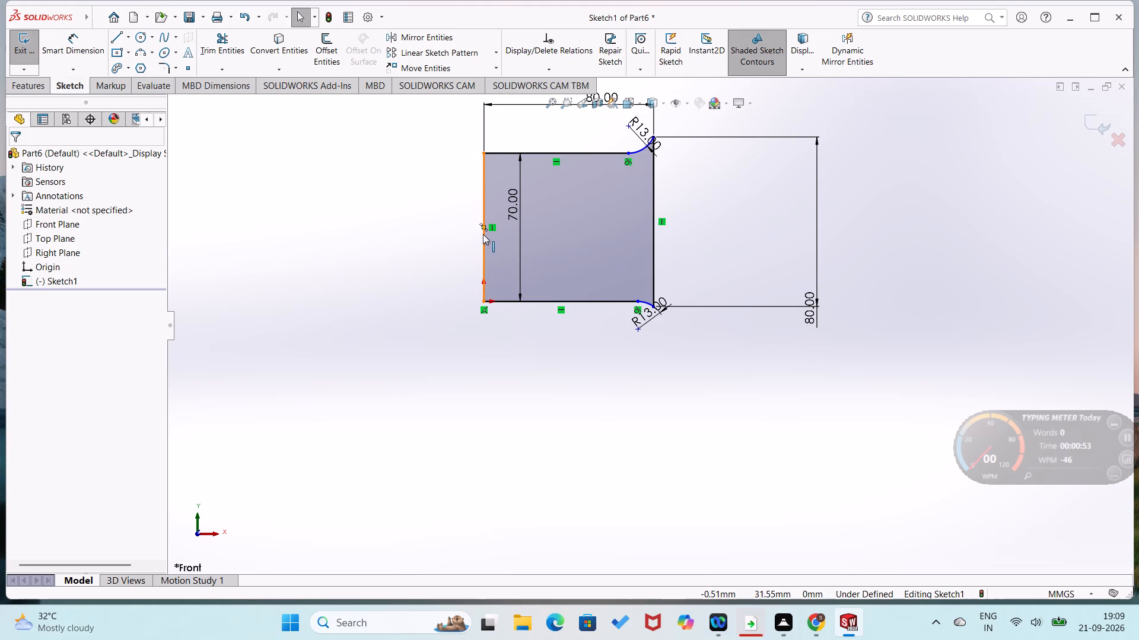
Add a Horizontal relation between the midpoints of the profile's left and right vertical lines.
{"action": "left_click_drag", "start_coordinate": [483, 226], "coordinate": [490, 229]}
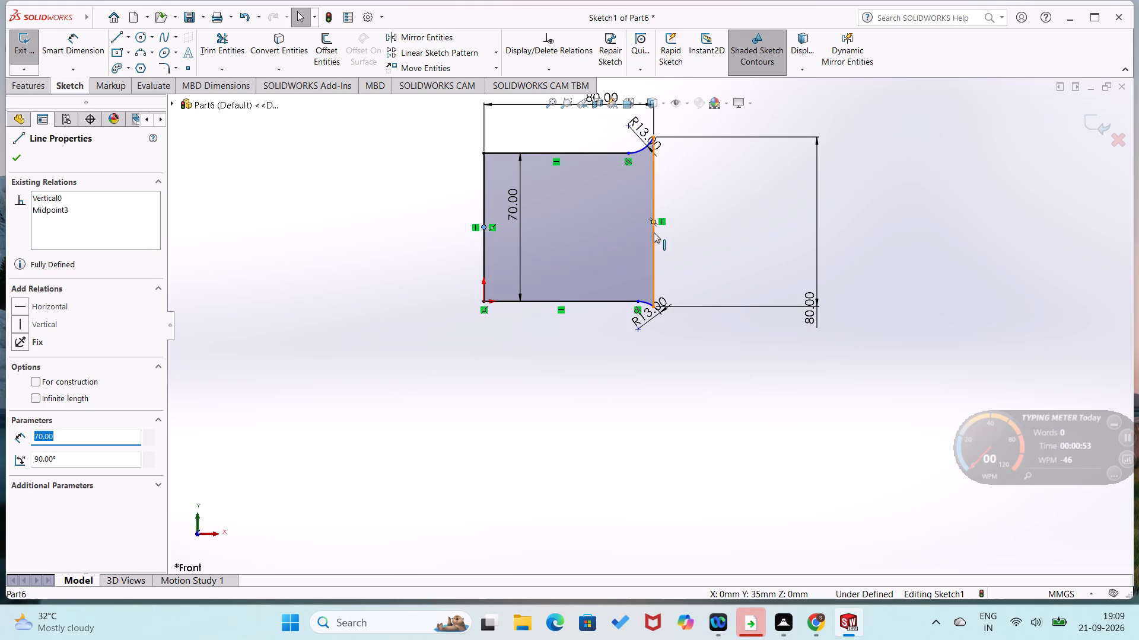
{"action": "left_click", "coordinate": [655, 220], "text": "ctrl"}
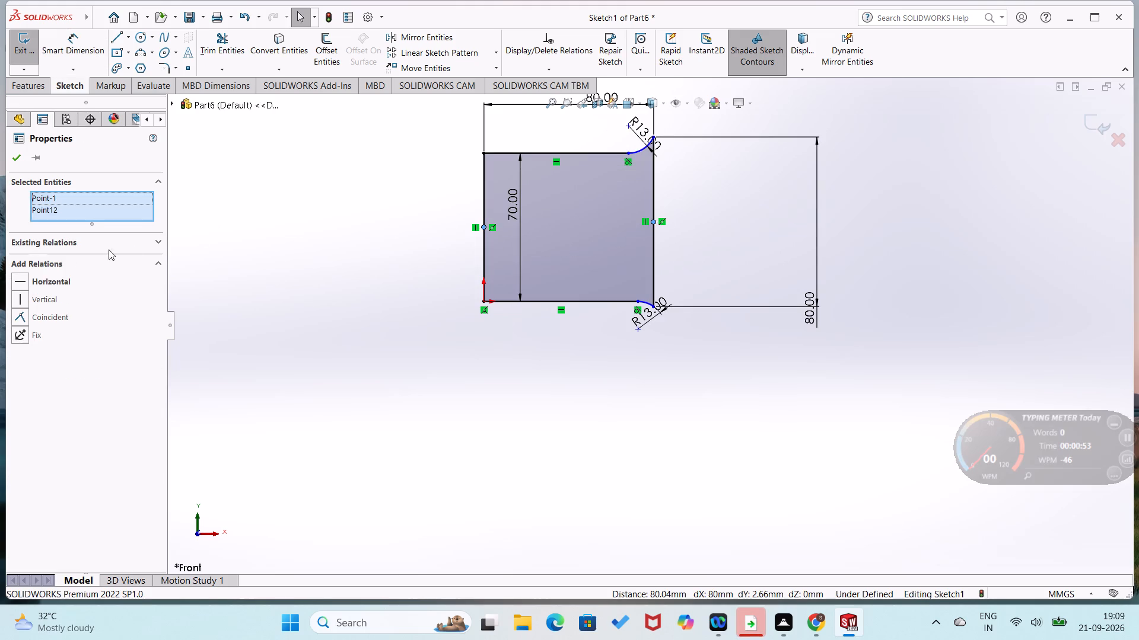
{"action": "left_click", "coordinate": [24, 277]}
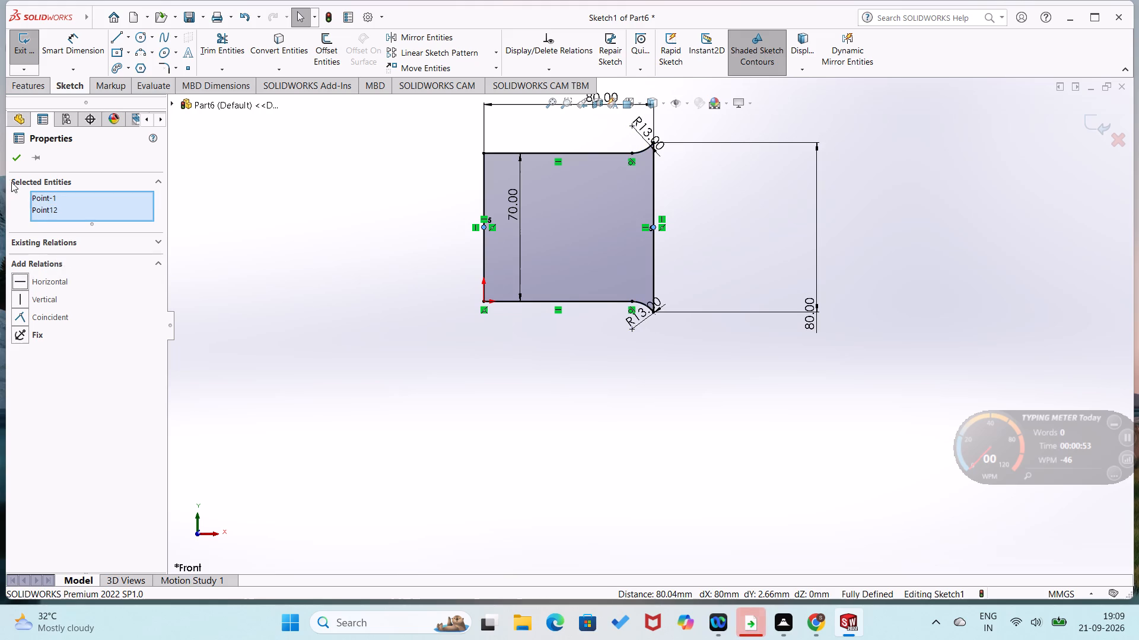
{"action": "left_click", "coordinate": [18, 156]}
{"action": "left_click", "coordinate": [246, 278]}
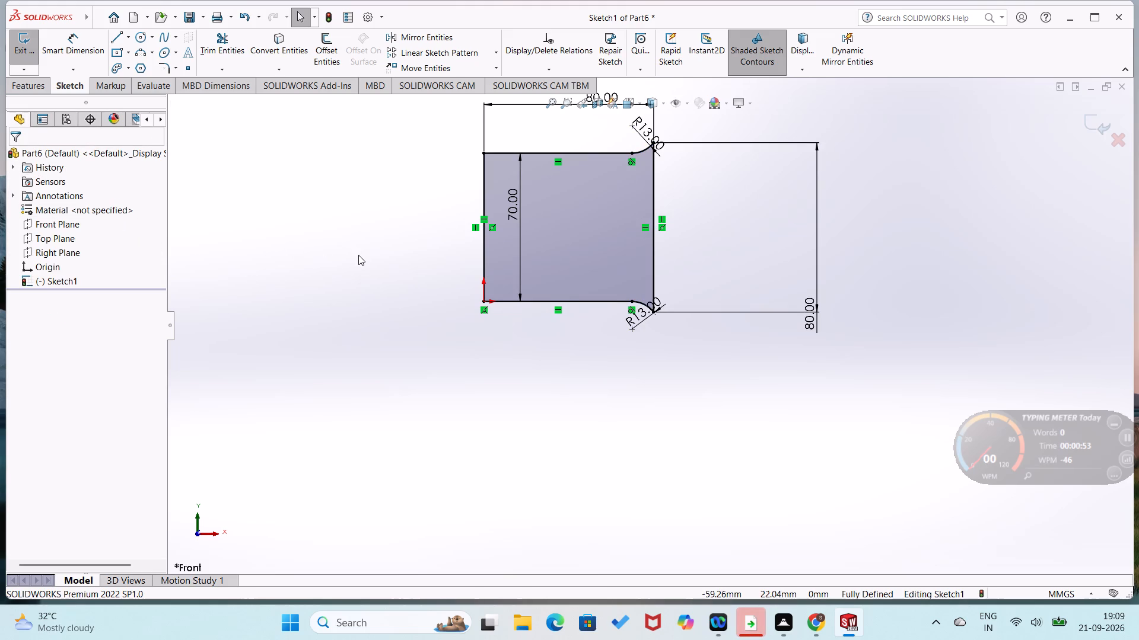
Sketch a horizontal line about 149 mm long extending outward to the left from the midpoint of the profile's left side.
{"action": "scroll", "coordinate": [358, 258], "scroll_direction": "up", "scroll_amount": 1}
{"action": "scroll", "coordinate": [387, 299], "scroll_direction": "up", "scroll_amount": 2}
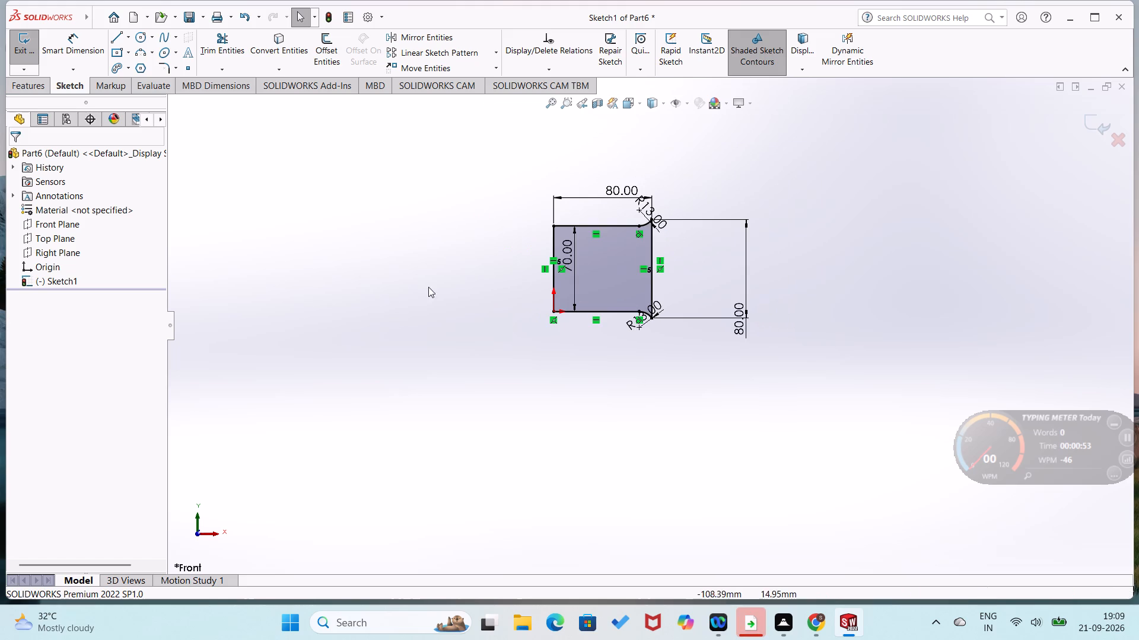
{"action": "right_click_drag", "start_coordinate": [429, 286], "coordinate": [254, 292]}
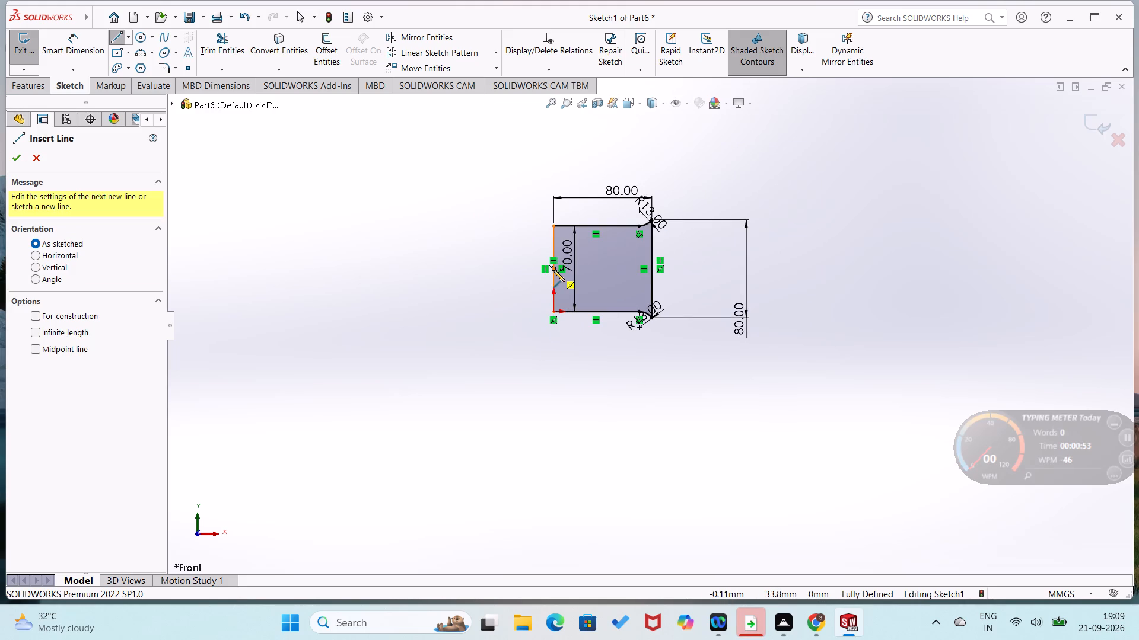
{"action": "left_click", "coordinate": [553, 267]}
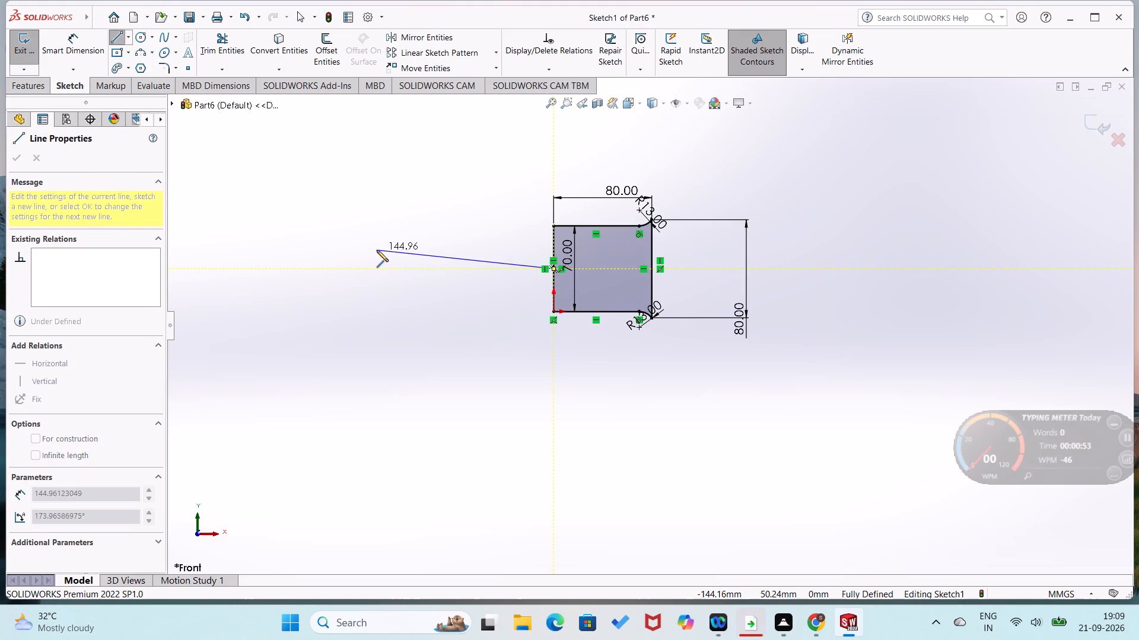
{"action": "left_click", "coordinate": [371, 270]}
Dimension the new horizontal line's length as 78 mm.
{"action": "right_click_drag", "start_coordinate": [400, 248], "coordinate": [431, 191]}
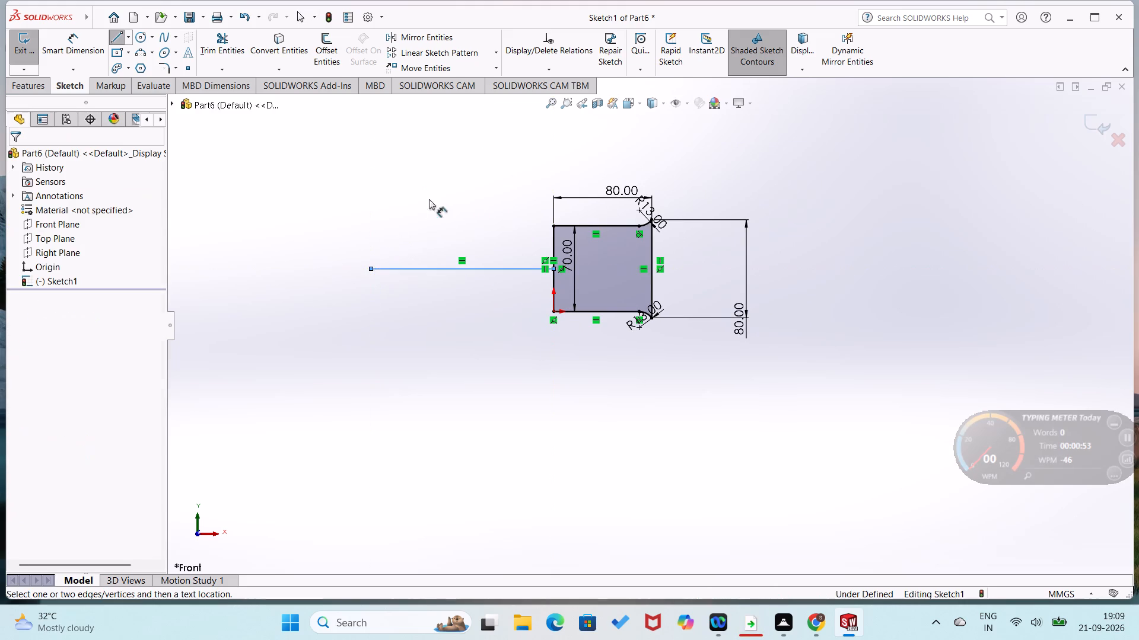
{"action": "left_click", "coordinate": [426, 268]}
{"action": "left_click", "coordinate": [432, 253]}
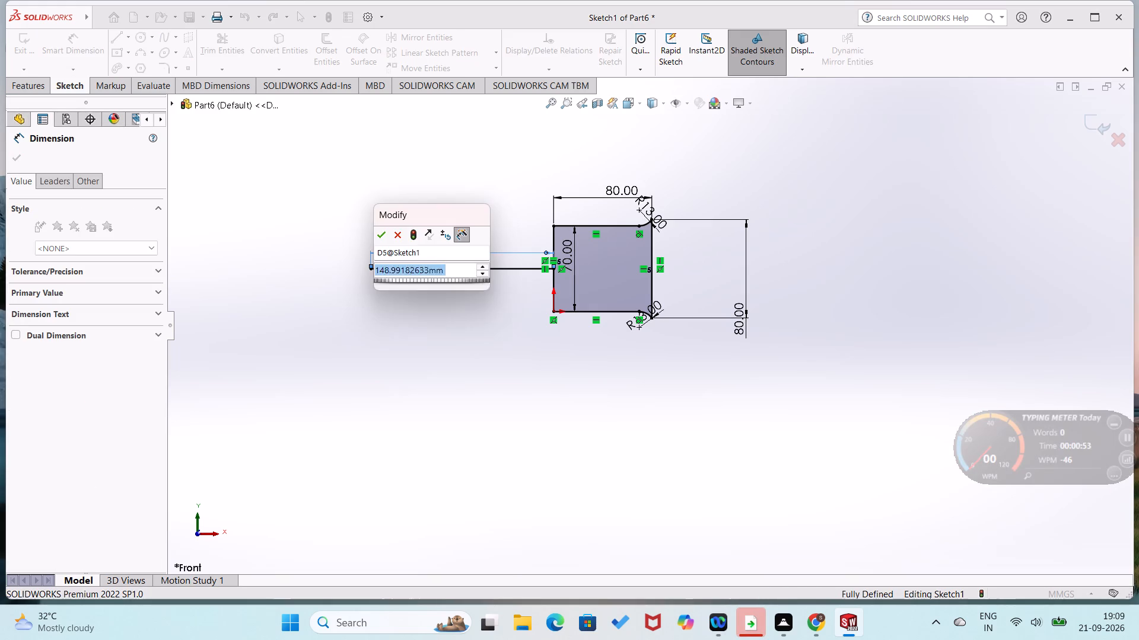
{"action": "type", "text": "78"}
{"action": "key", "text": "Return"}
Sketch a circle of about 30 mm radius centred on the outer end of the 78 mm horizontal line.
{"action": "scroll", "coordinate": [441, 255], "scroll_direction": "down", "scroll_amount": 5}
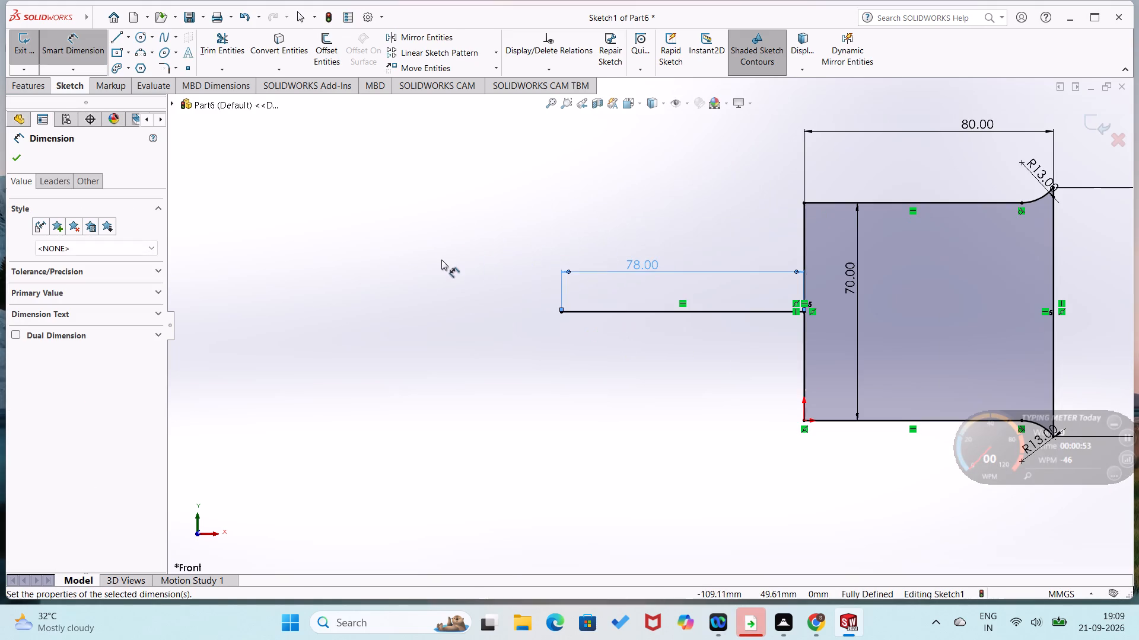
{"action": "right_click_drag", "start_coordinate": [452, 285], "coordinate": [310, 324]}
{"action": "right_click_drag", "start_coordinate": [329, 322], "coordinate": [509, 257]}
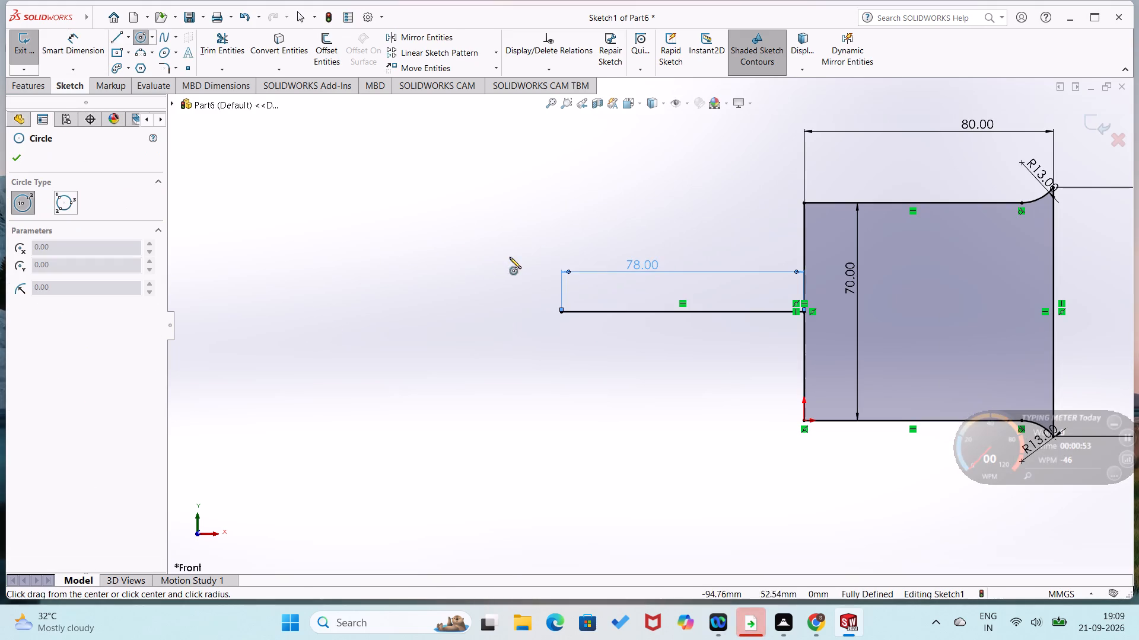
{"action": "left_click", "coordinate": [562, 312]}
{"action": "left_click", "coordinate": [577, 405]}
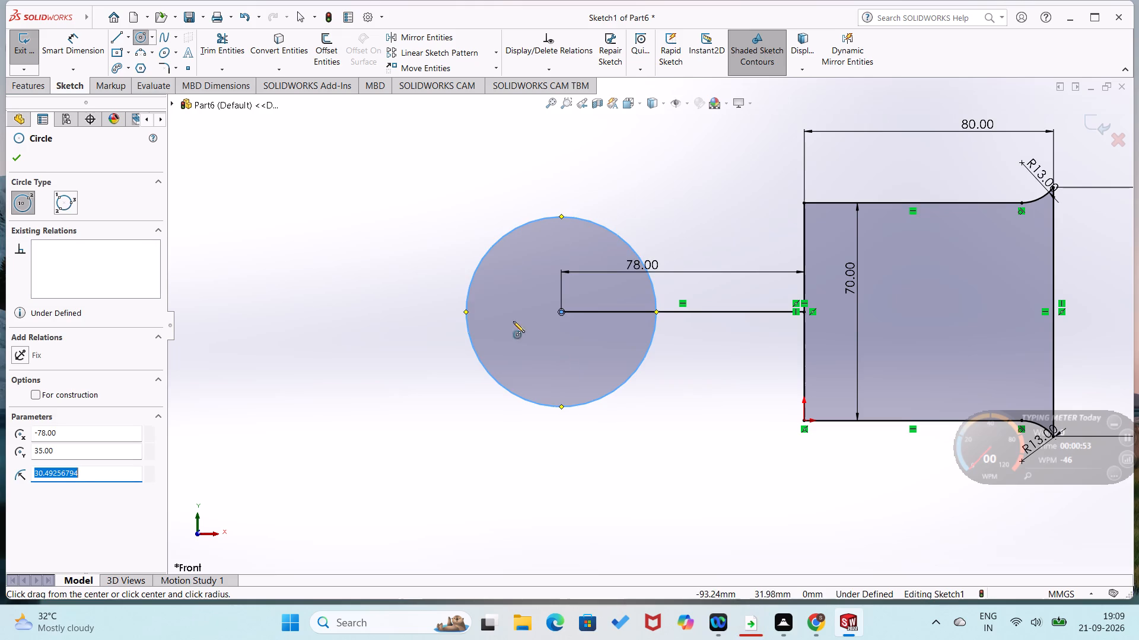
Dimension the circle's diameter as 36 mm.
{"action": "right_click_drag", "start_coordinate": [445, 254], "coordinate": [483, 145]}
{"action": "left_click", "coordinate": [559, 216]}
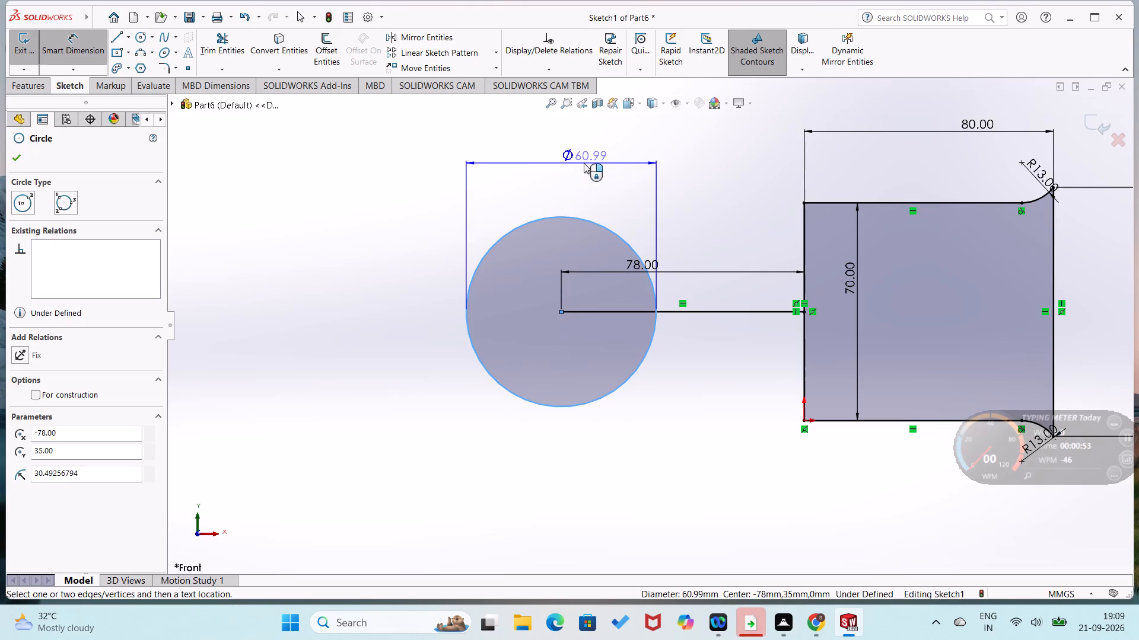
{"action": "left_click", "coordinate": [584, 162]}
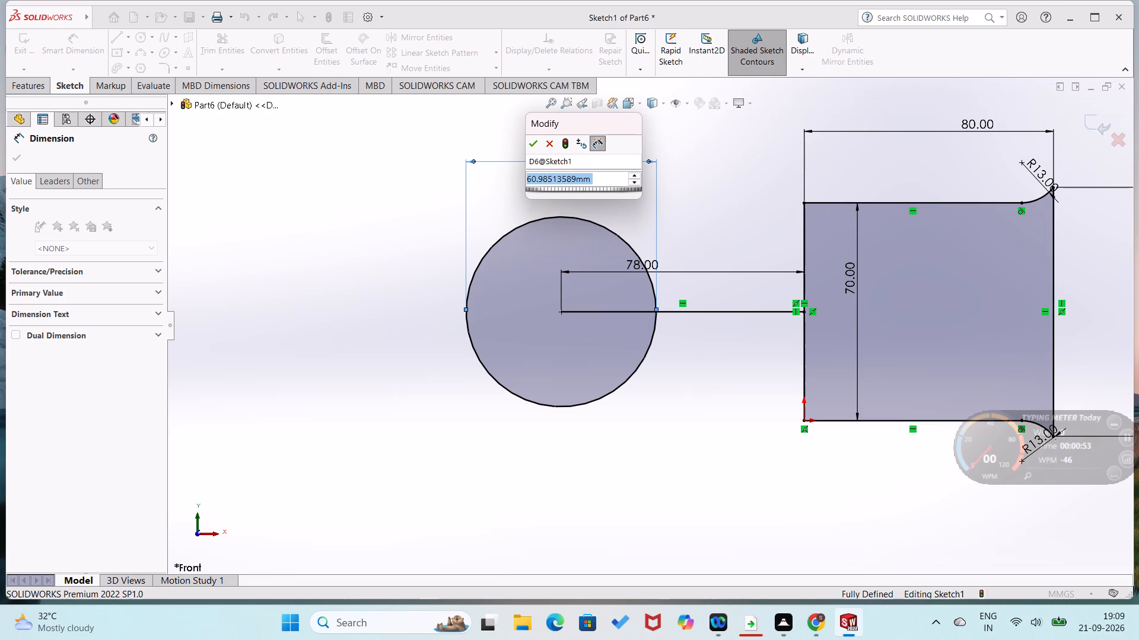
{"action": "type", "text": "36"}
{"action": "key", "text": "Return"}
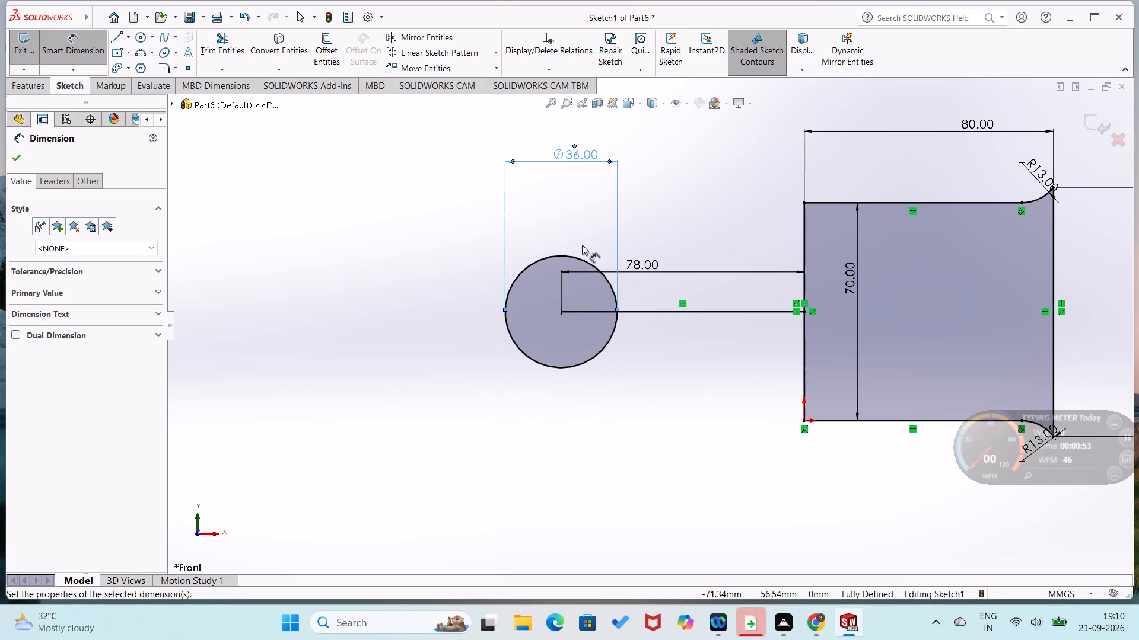
Sketch a slanted line from the top point of the circle to the upper-left corner of the profile.
{"action": "right_click_drag", "start_coordinate": [497, 244], "coordinate": [357, 299]}
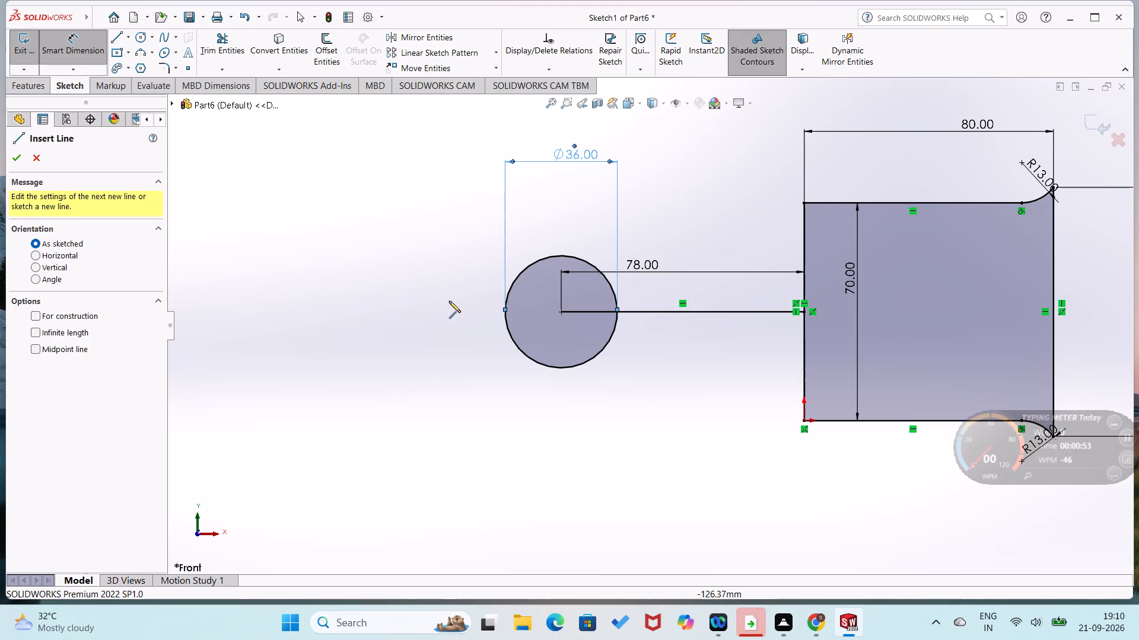
{"action": "right_click_drag", "start_coordinate": [548, 242], "coordinate": [394, 266]}
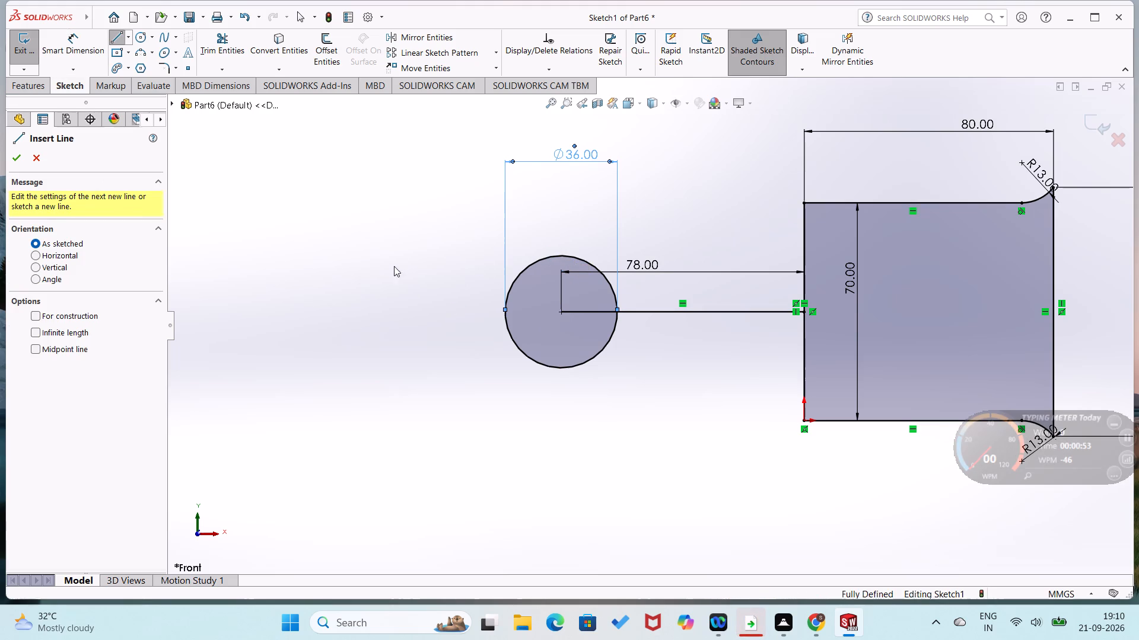
{"action": "right_click_drag", "start_coordinate": [394, 266], "coordinate": [394, 265]}
{"action": "right_click_drag", "start_coordinate": [551, 240], "coordinate": [413, 273]}
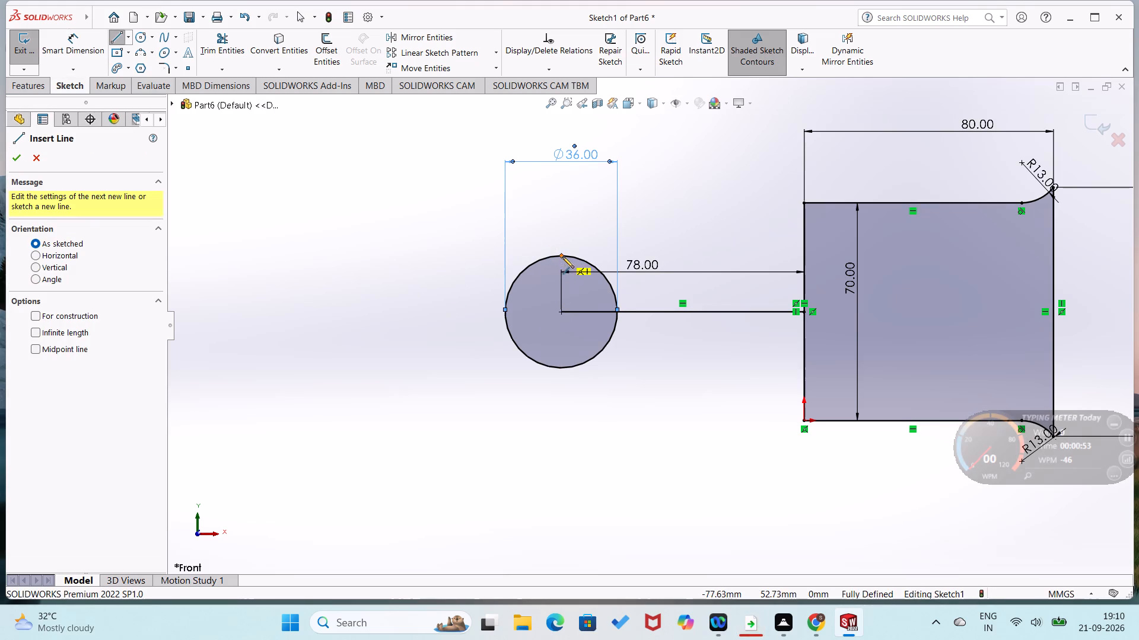
{"action": "left_click", "coordinate": [561, 255]}
{"action": "left_click", "coordinate": [804, 200]}
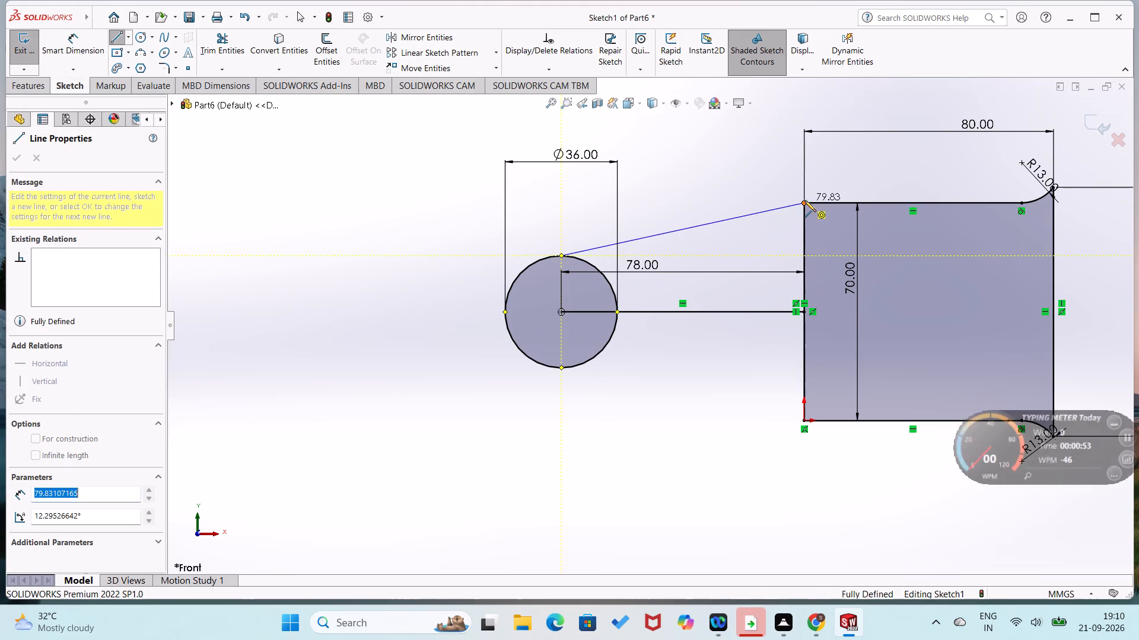
{"action": "right_click_drag", "start_coordinate": [686, 189], "coordinate": [718, 136]}
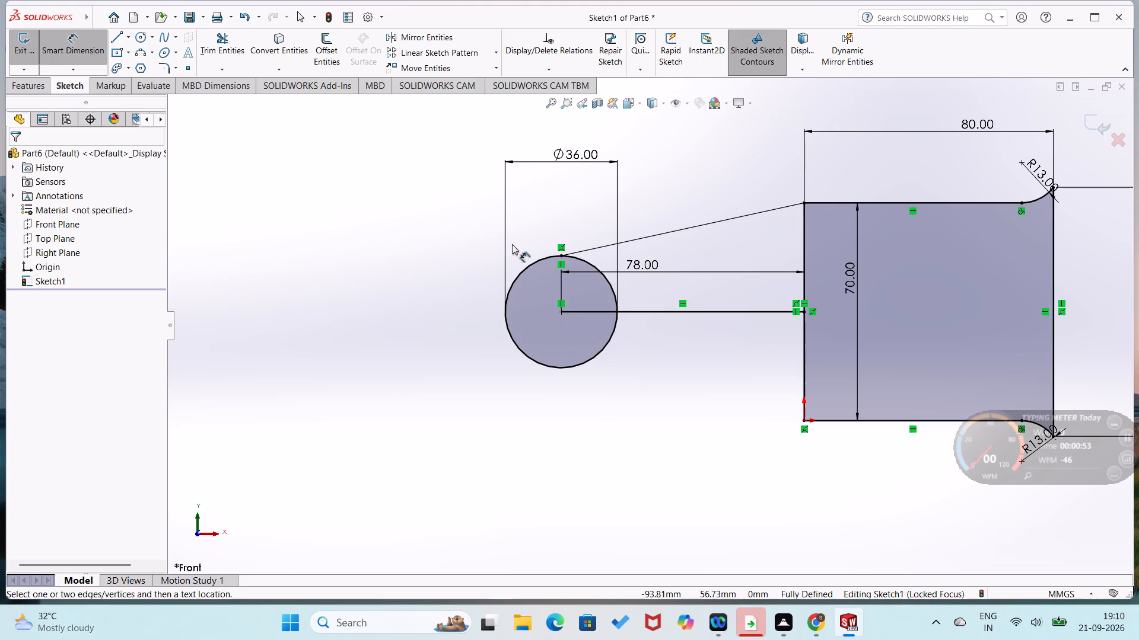
Sketch a vertical line across the circle from top to bottom, continuing it as a slanted line to the profile's lower-left corner.
{"action": "right_click_drag", "start_coordinate": [469, 239], "coordinate": [379, 287]}
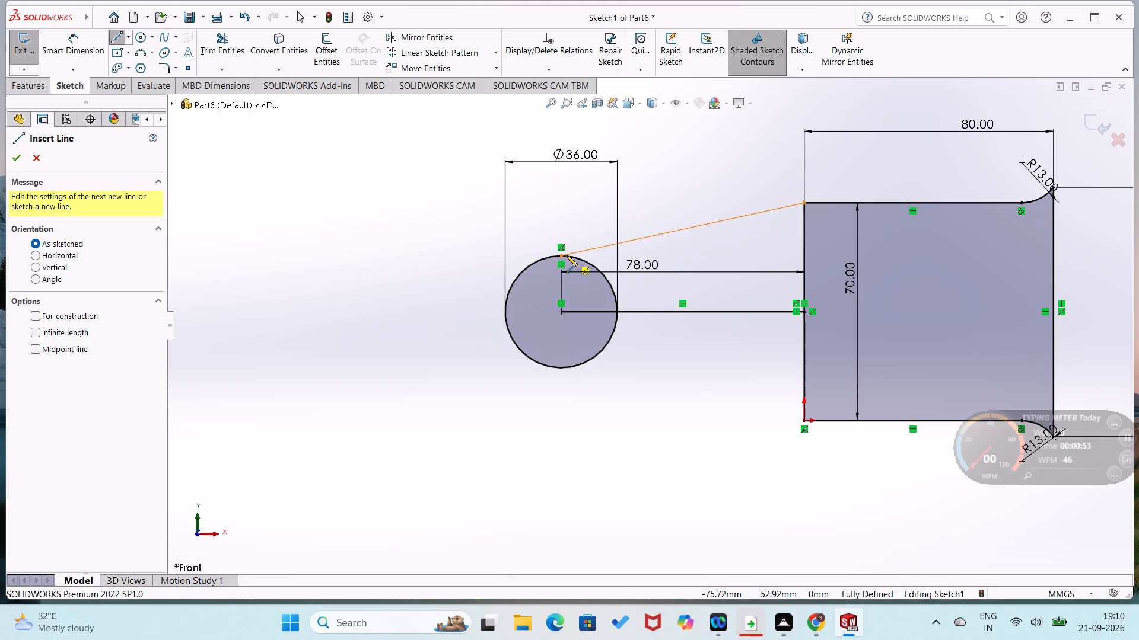
{"action": "left_click", "coordinate": [564, 254]}
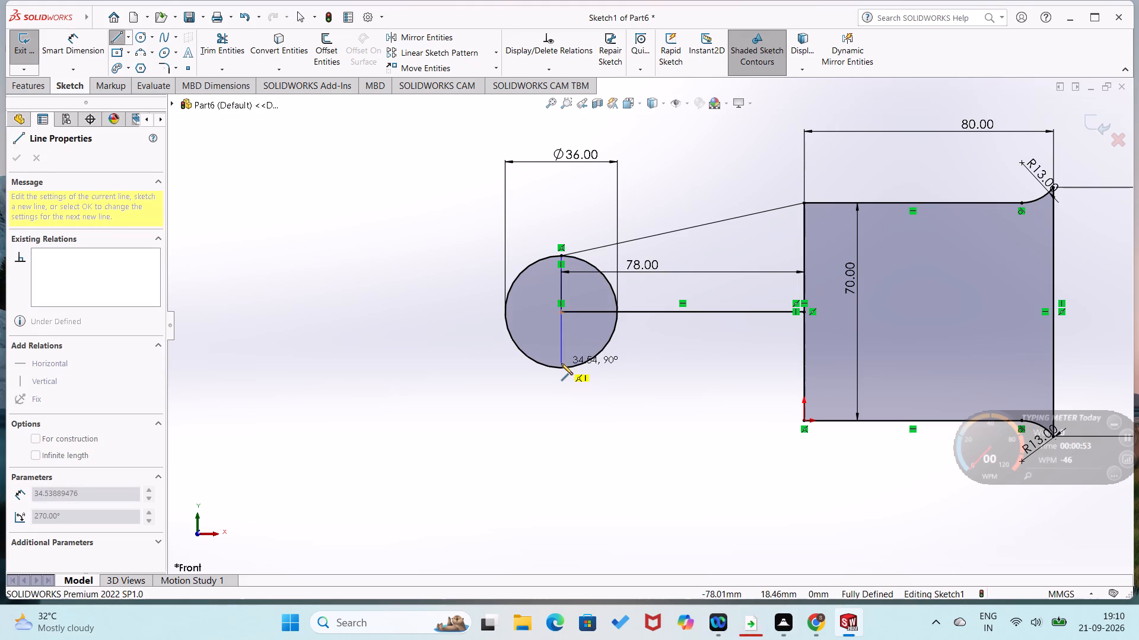
{"action": "left_click", "coordinate": [562, 367]}
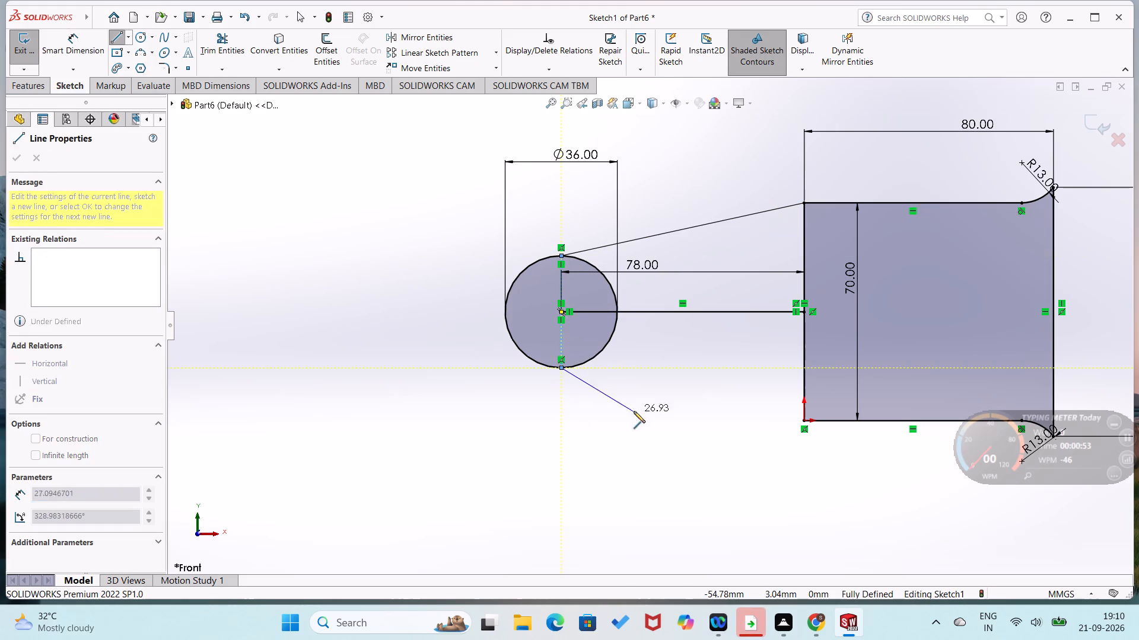
{"action": "left_click", "coordinate": [804, 420]}
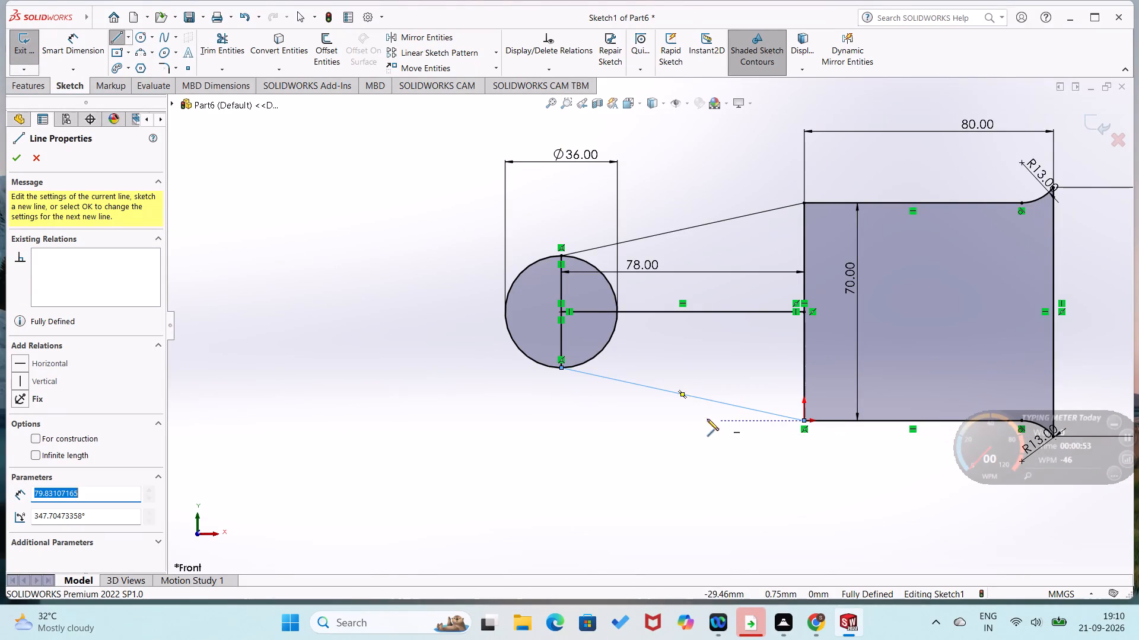
{"action": "right_click_drag", "start_coordinate": [614, 414], "coordinate": [708, 302]}
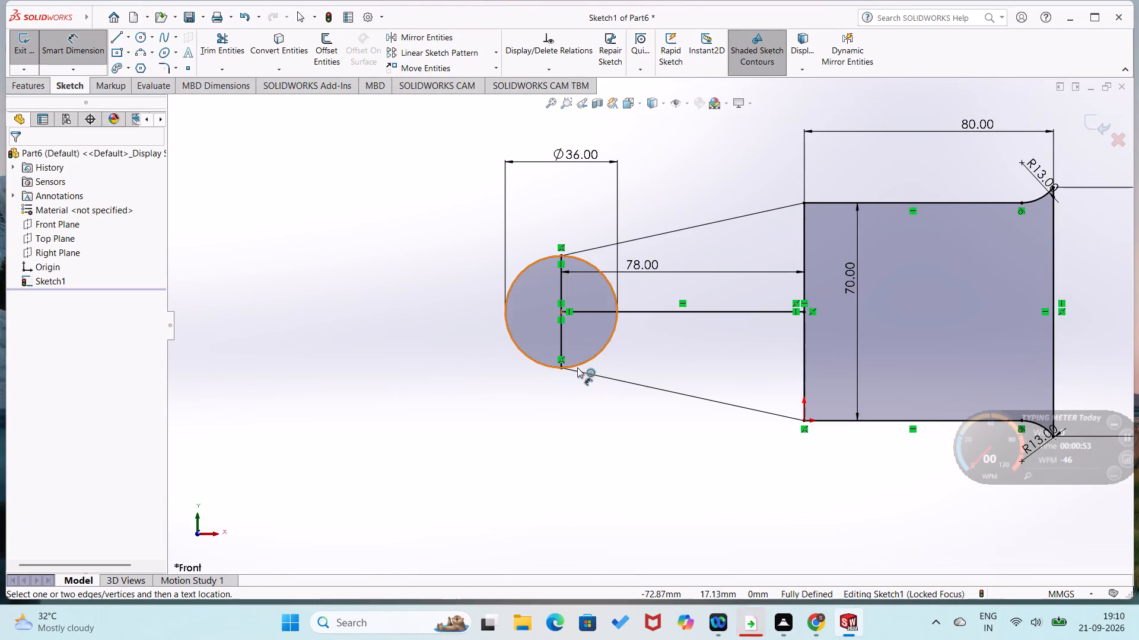
Trim away the circle's right half, leaving only the outer left arc.
{"action": "left_click", "coordinate": [214, 53]}
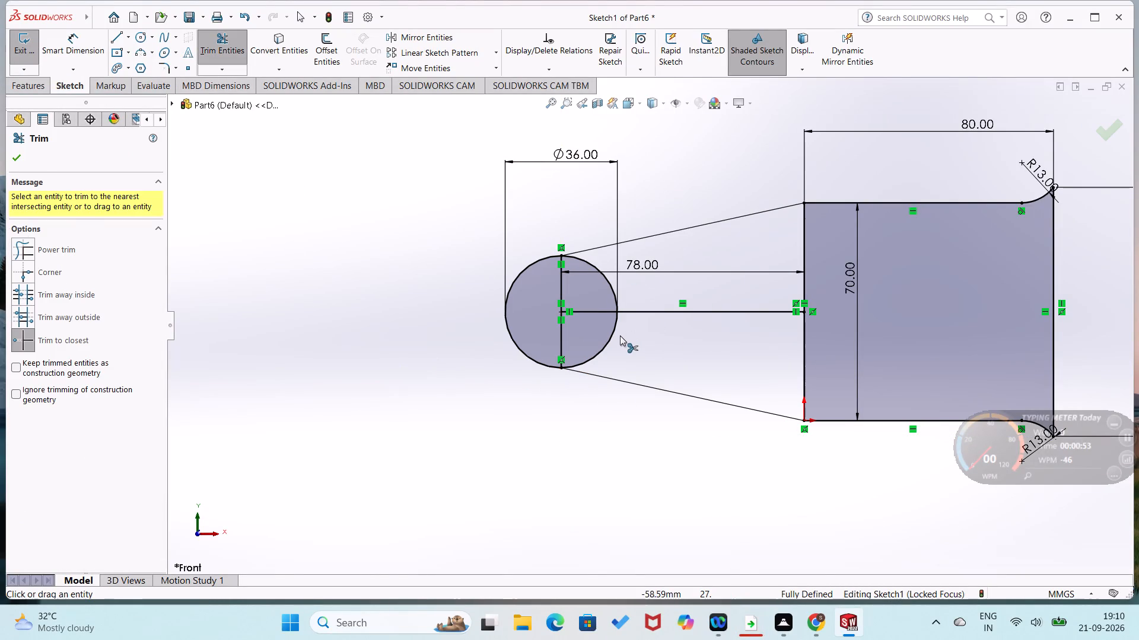
{"action": "left_click", "coordinate": [610, 337]}
{"action": "left_click", "coordinate": [613, 291]}
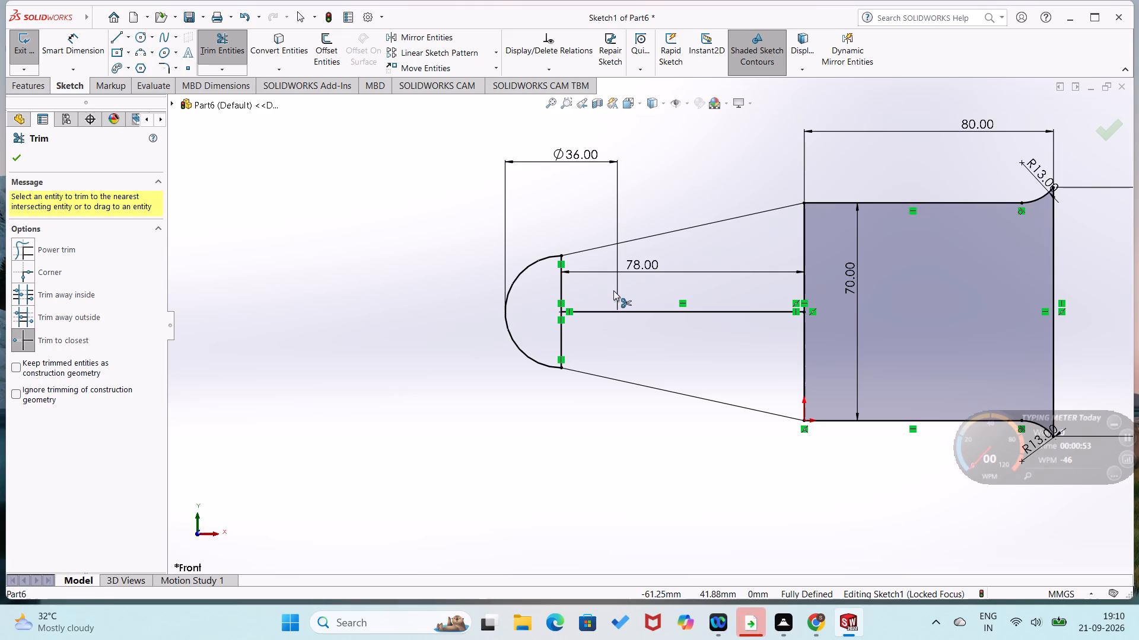
Trim away both halves of the profile's left vertical side and of the vertical line joining the arc's ends.
{"action": "left_click", "coordinate": [803, 379]}
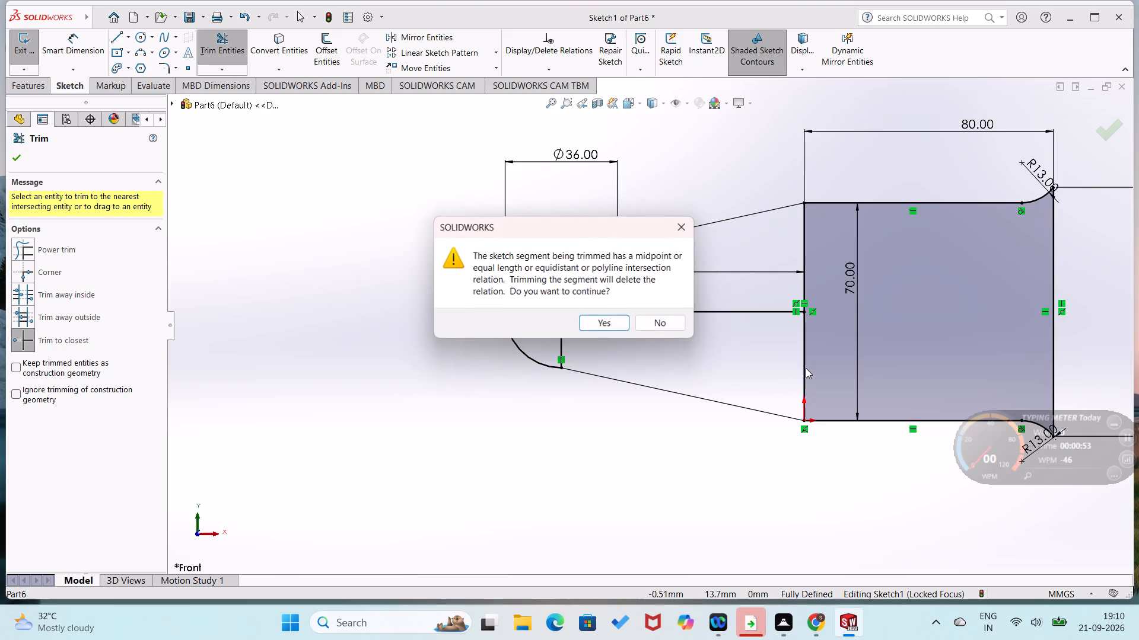
{"action": "left_click", "coordinate": [683, 225]}
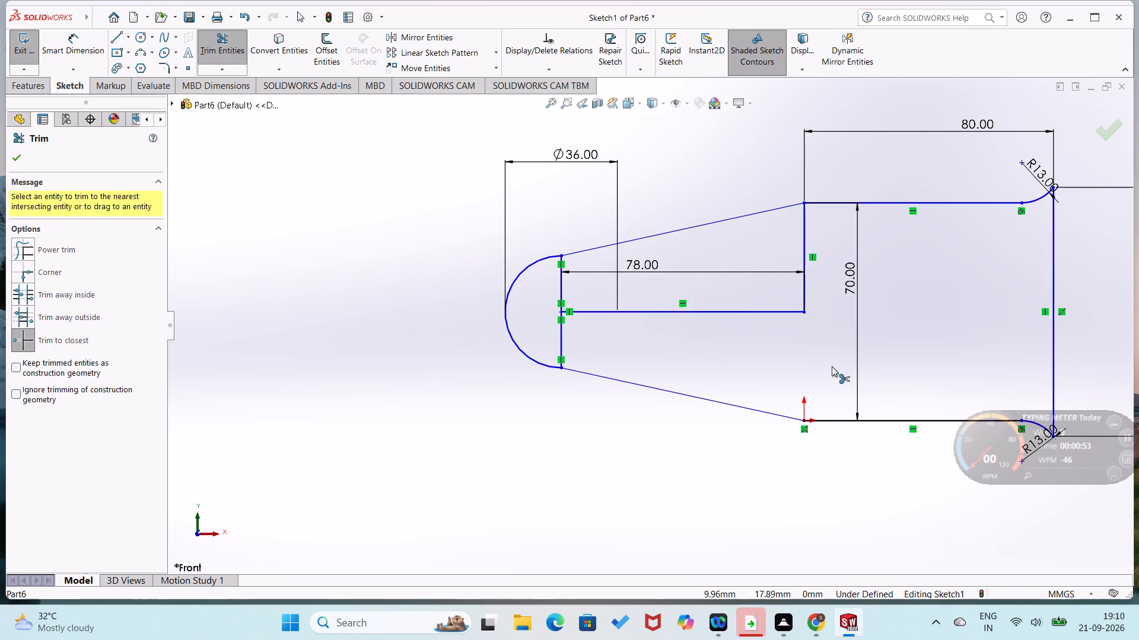
{"action": "left_click", "coordinate": [802, 257]}
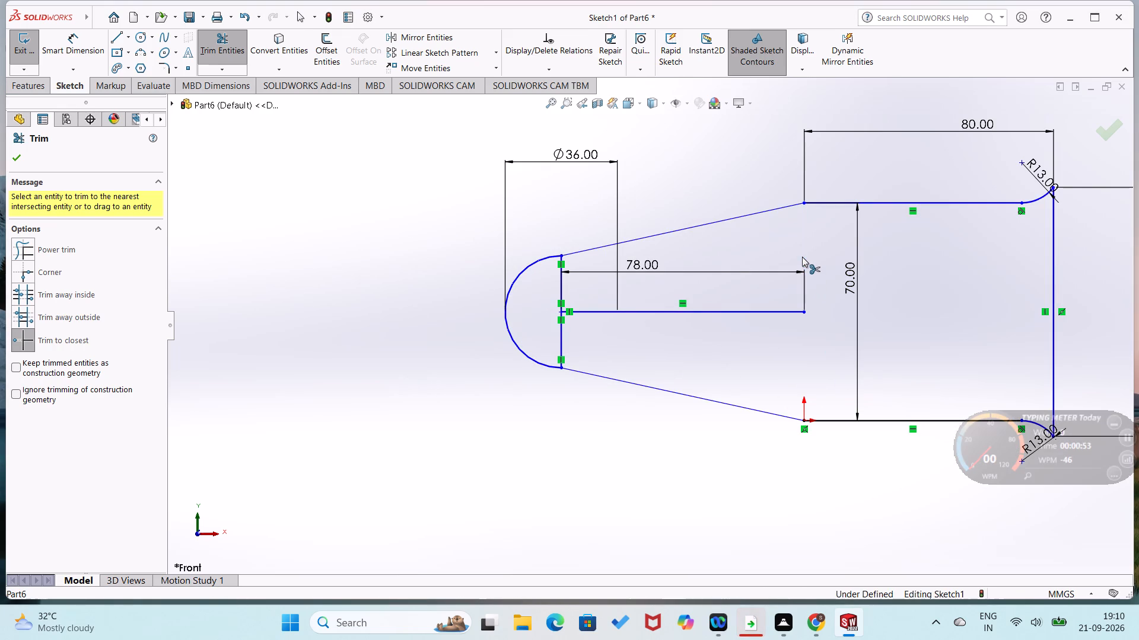
{"action": "left_click", "coordinate": [561, 337]}
{"action": "left_click", "coordinate": [562, 286]}
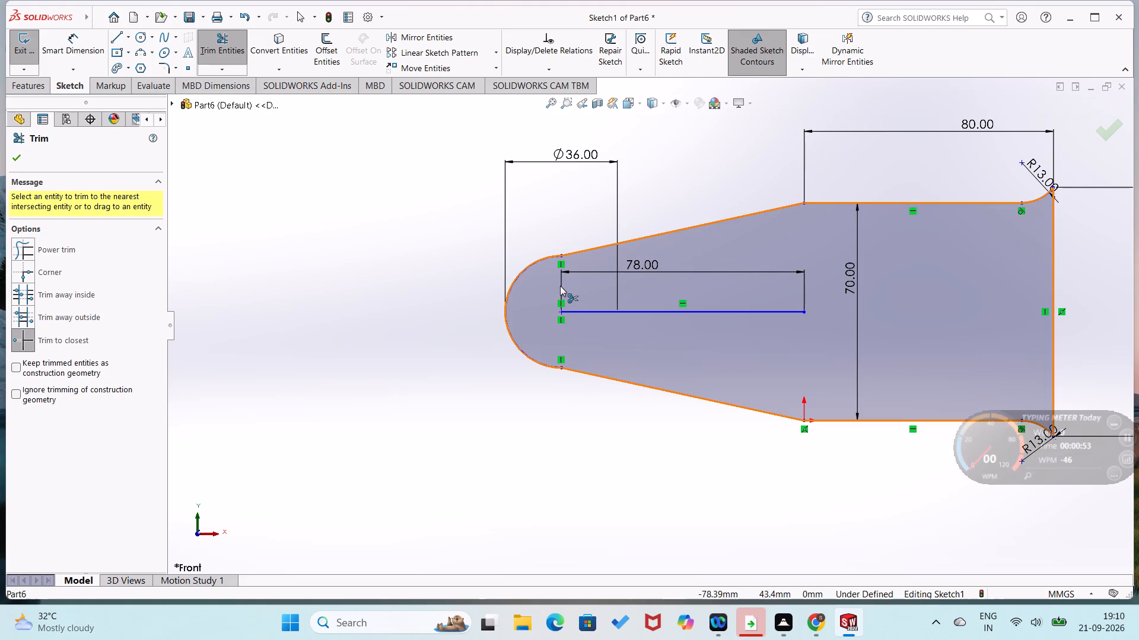
{"action": "left_click", "coordinate": [560, 286]}
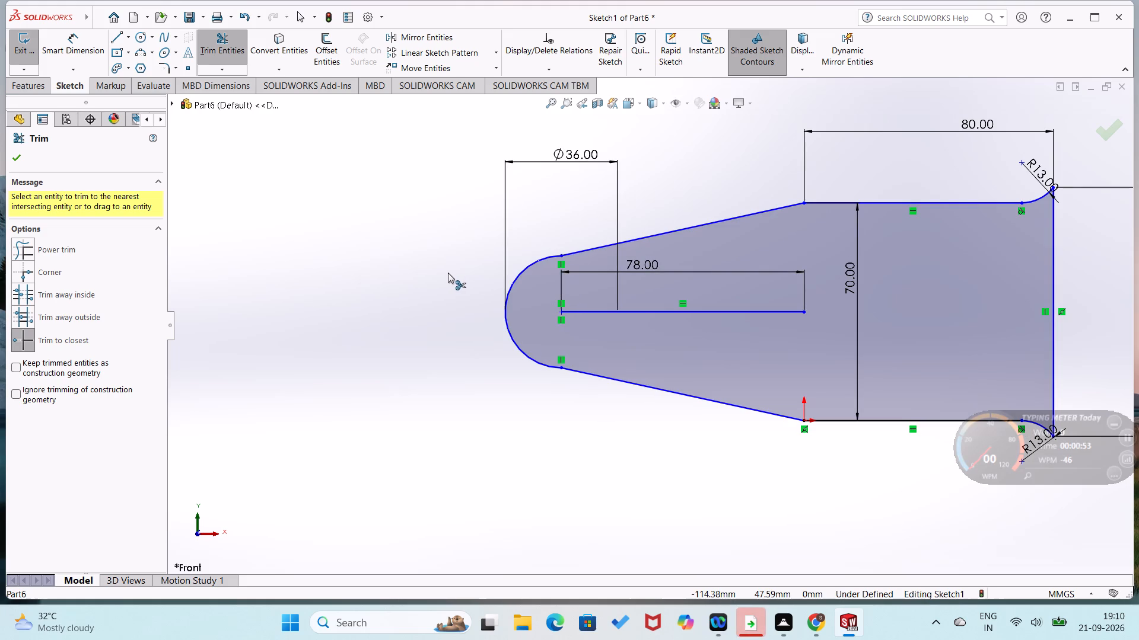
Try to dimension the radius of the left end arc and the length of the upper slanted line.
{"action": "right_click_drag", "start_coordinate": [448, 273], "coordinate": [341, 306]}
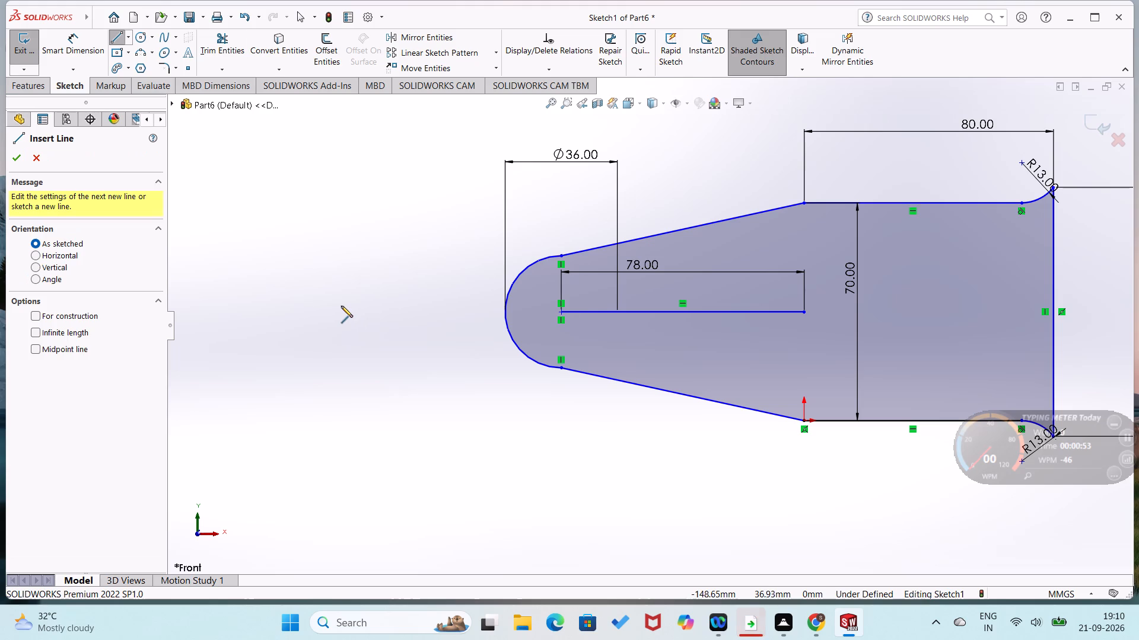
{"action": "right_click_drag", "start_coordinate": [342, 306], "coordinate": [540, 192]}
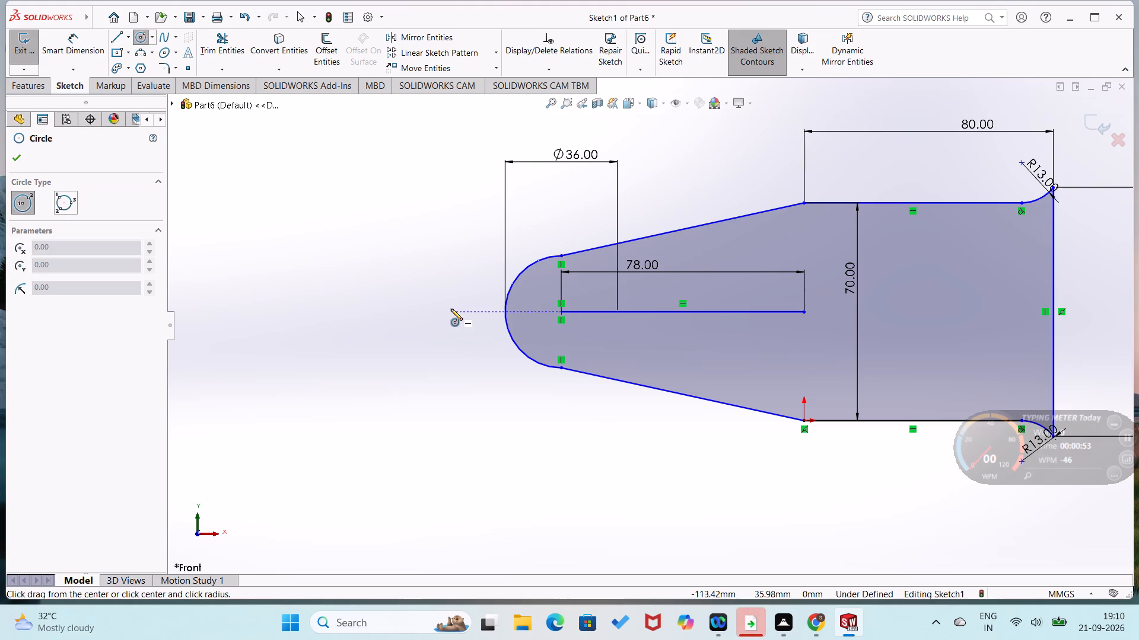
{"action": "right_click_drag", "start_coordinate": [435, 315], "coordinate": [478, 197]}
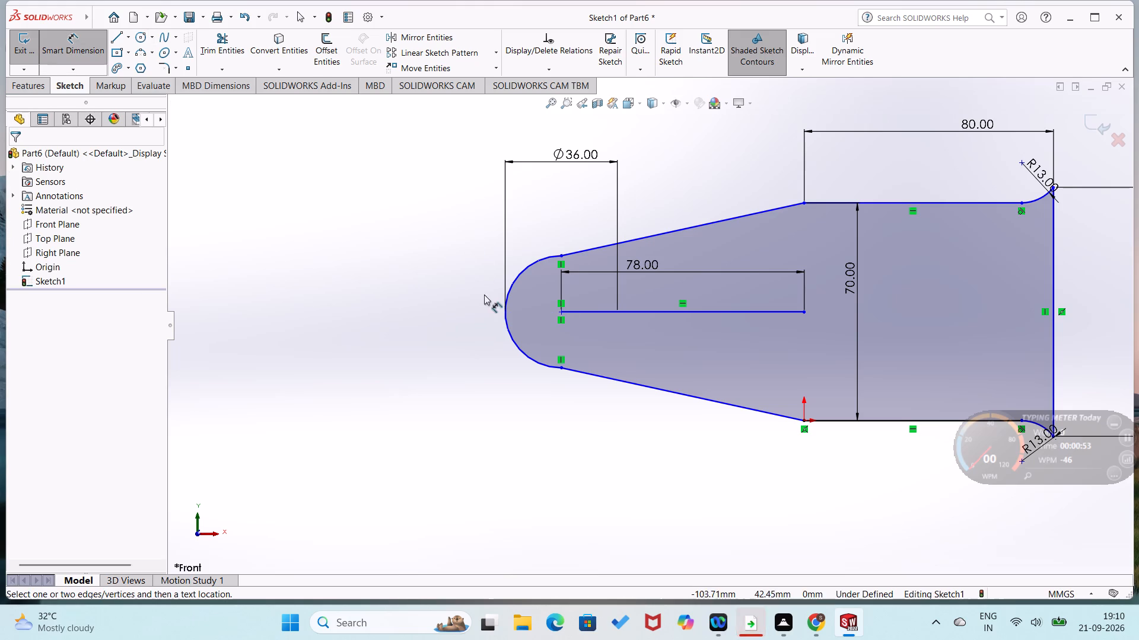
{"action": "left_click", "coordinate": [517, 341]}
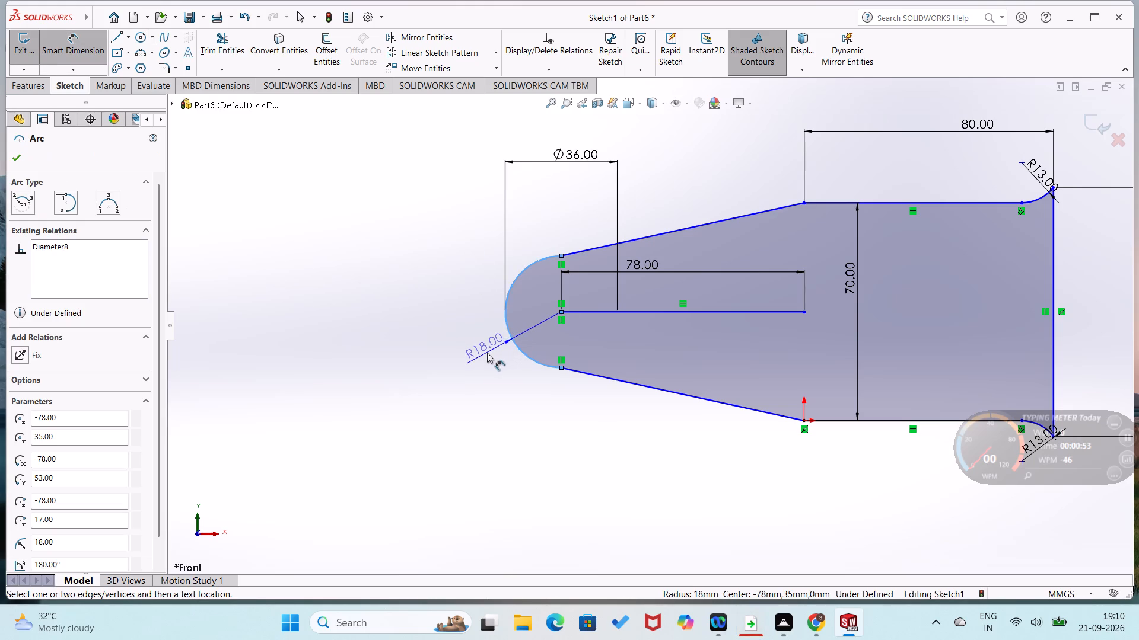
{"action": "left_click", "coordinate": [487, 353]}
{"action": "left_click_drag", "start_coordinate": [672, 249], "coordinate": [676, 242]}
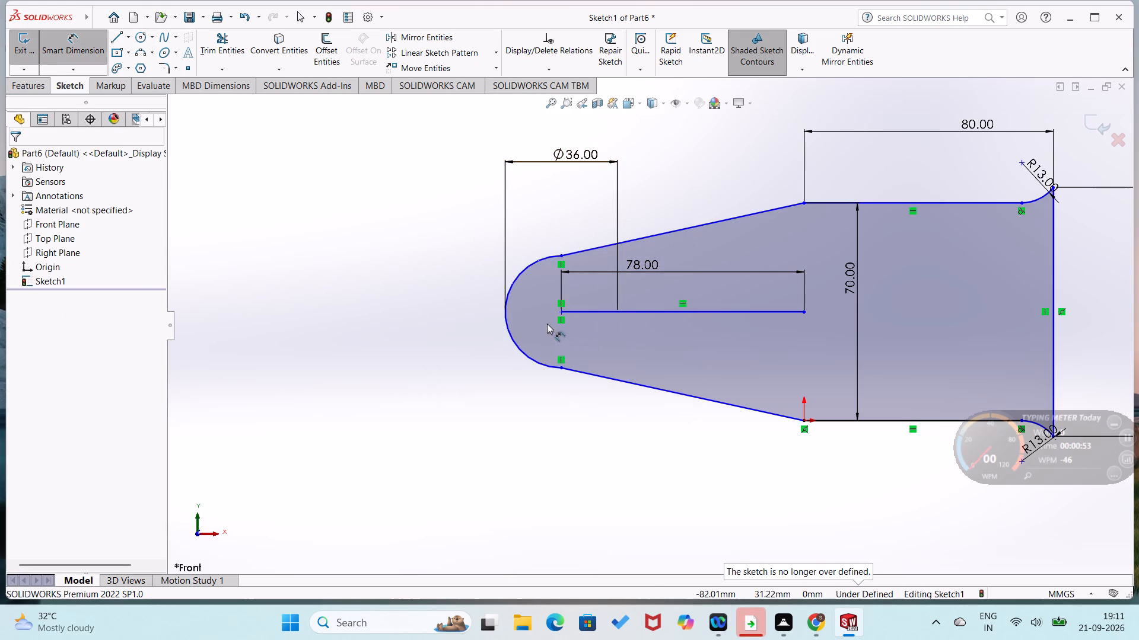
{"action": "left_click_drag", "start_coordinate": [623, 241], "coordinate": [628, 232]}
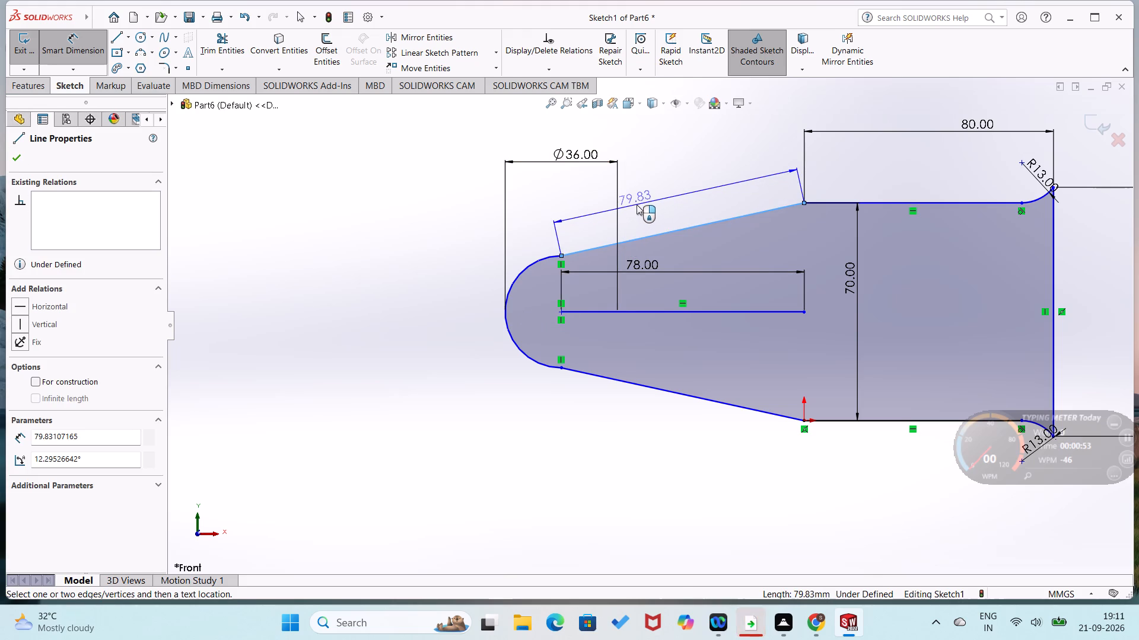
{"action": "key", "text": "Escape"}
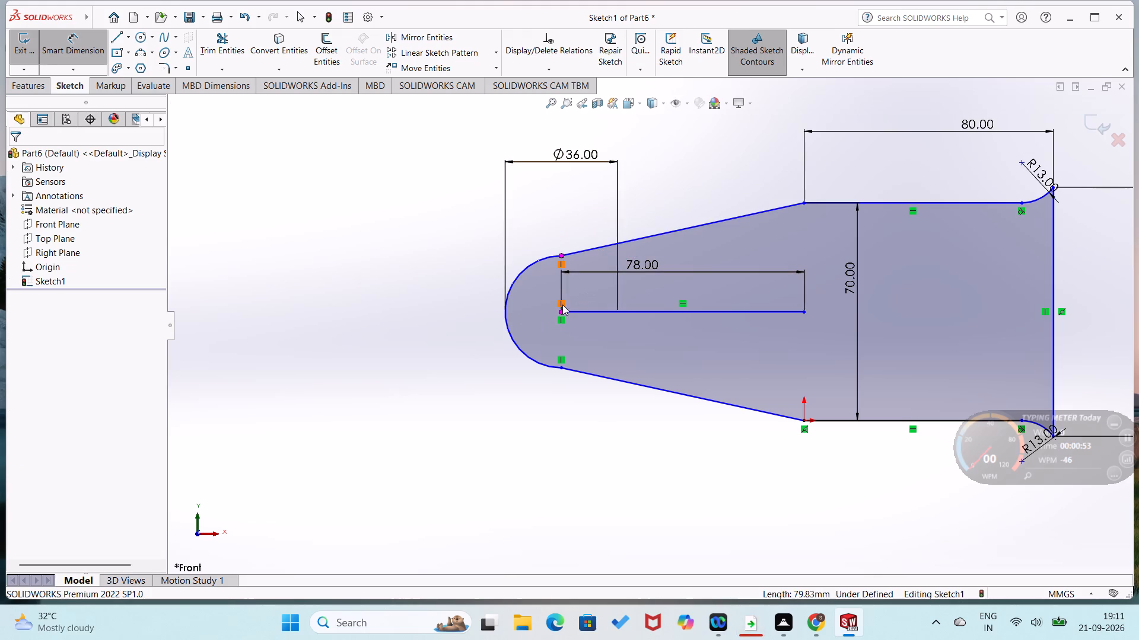
Dimension the horizontal distance between the left arc's centre and the upper corner where the slanted line meets the profile as 78 mm.
{"action": "left_click", "coordinate": [562, 311]}
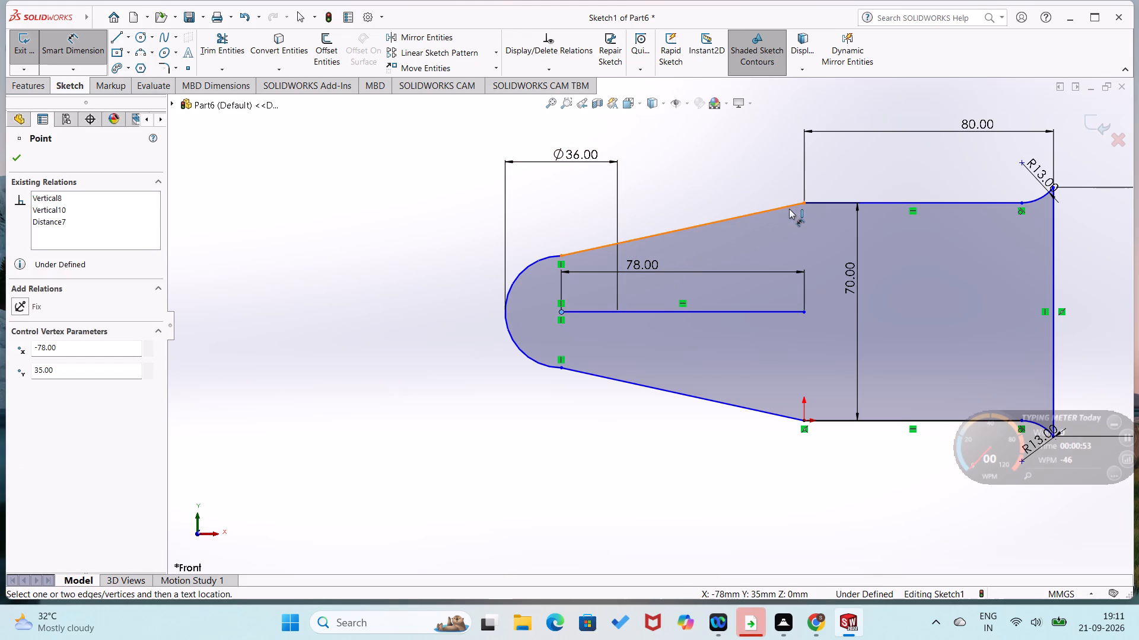
{"action": "left_click", "coordinate": [806, 203]}
{"action": "left_click", "coordinate": [774, 174]}
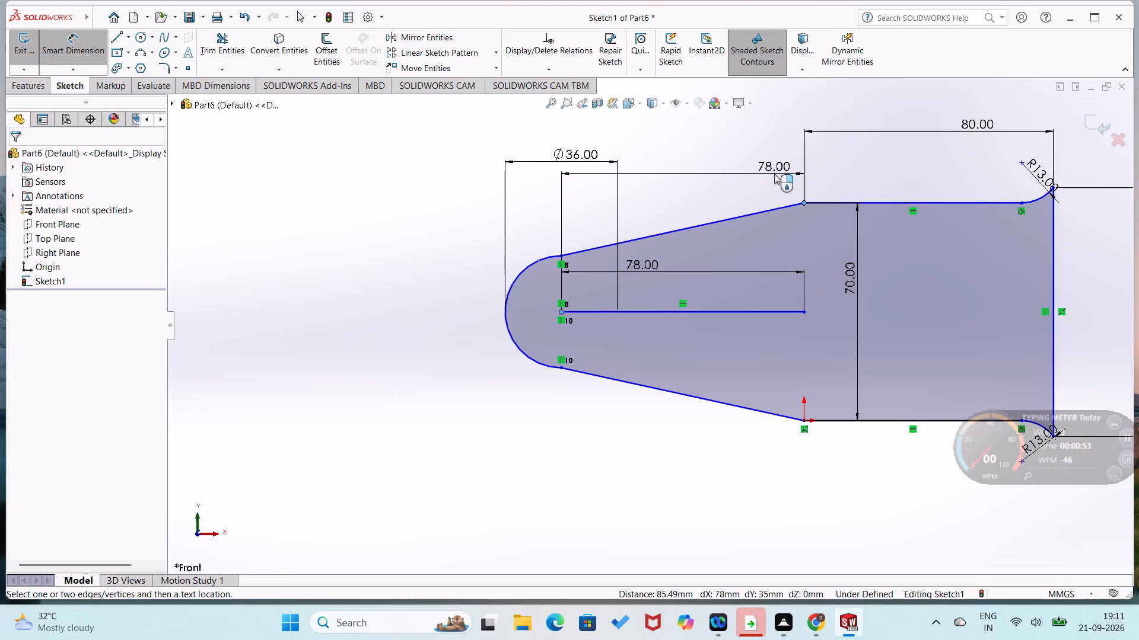
{"action": "left_click", "coordinate": [724, 154]}
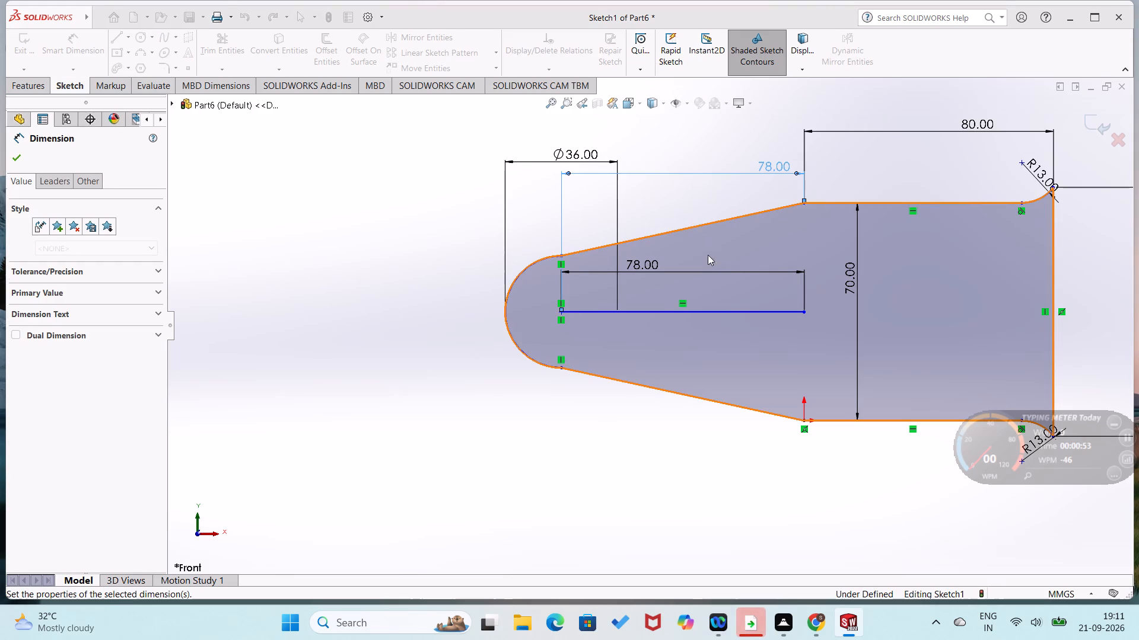
Delete the horizontal line running inside the profile from the left arc's centre.
{"action": "left_click", "coordinate": [716, 311]}
{"action": "key", "text": "Delete"}
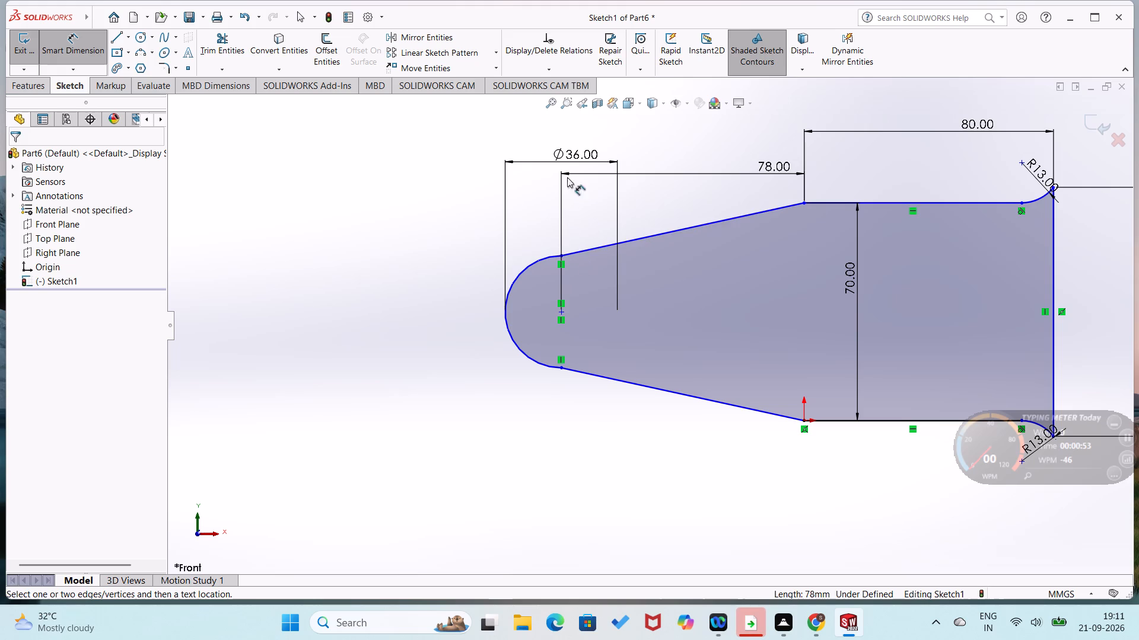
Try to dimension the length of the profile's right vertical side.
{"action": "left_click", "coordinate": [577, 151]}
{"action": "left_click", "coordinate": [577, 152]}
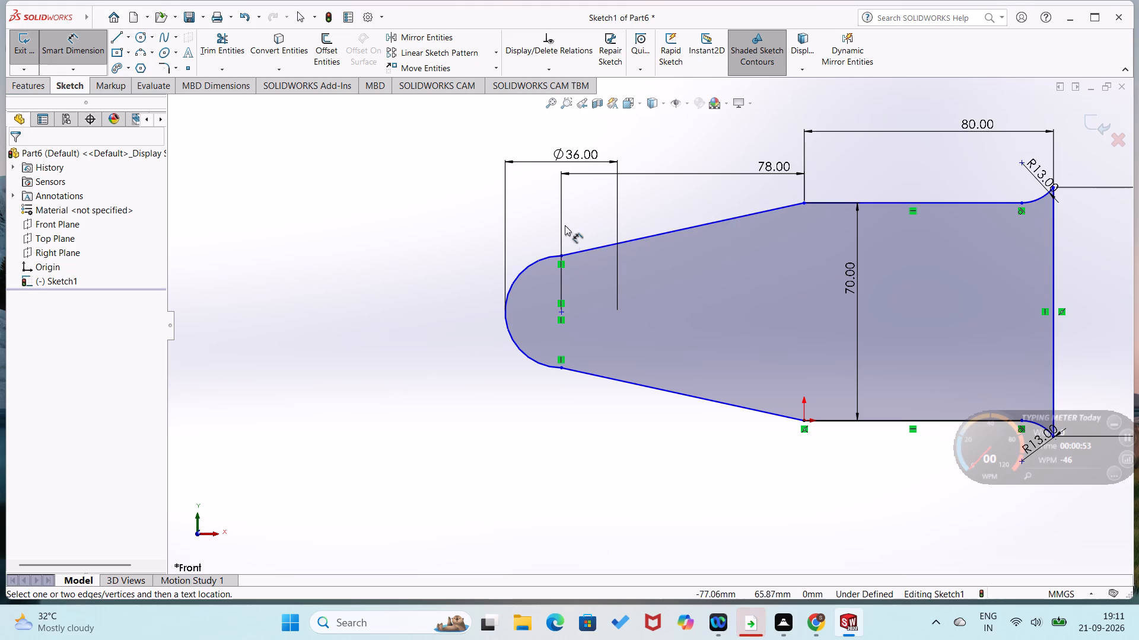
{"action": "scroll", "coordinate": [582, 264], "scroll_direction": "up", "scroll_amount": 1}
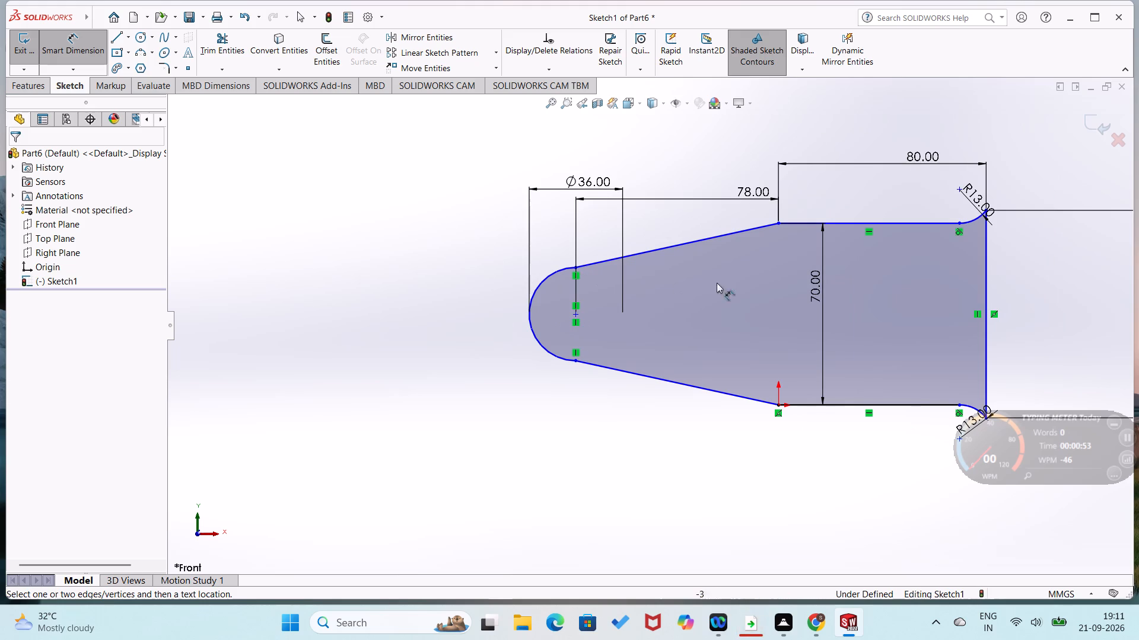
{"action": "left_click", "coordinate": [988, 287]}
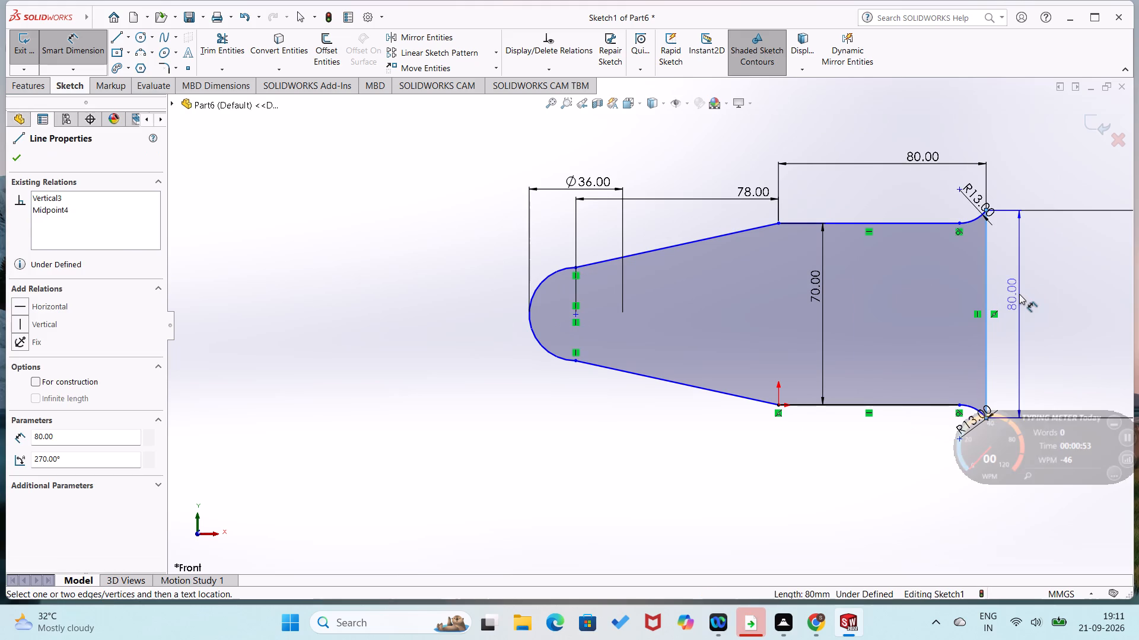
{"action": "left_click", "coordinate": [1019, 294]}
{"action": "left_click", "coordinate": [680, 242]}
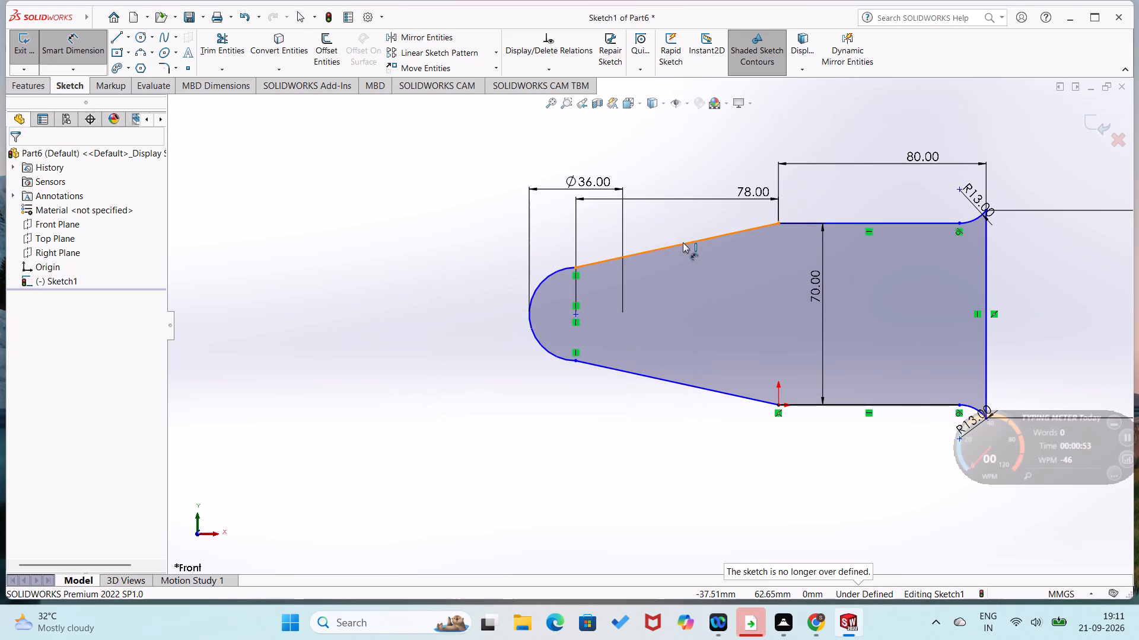
Dimension the horizontal length of the lower slanted line, placing the dimension below the profile.
{"action": "left_click", "coordinate": [714, 392]}
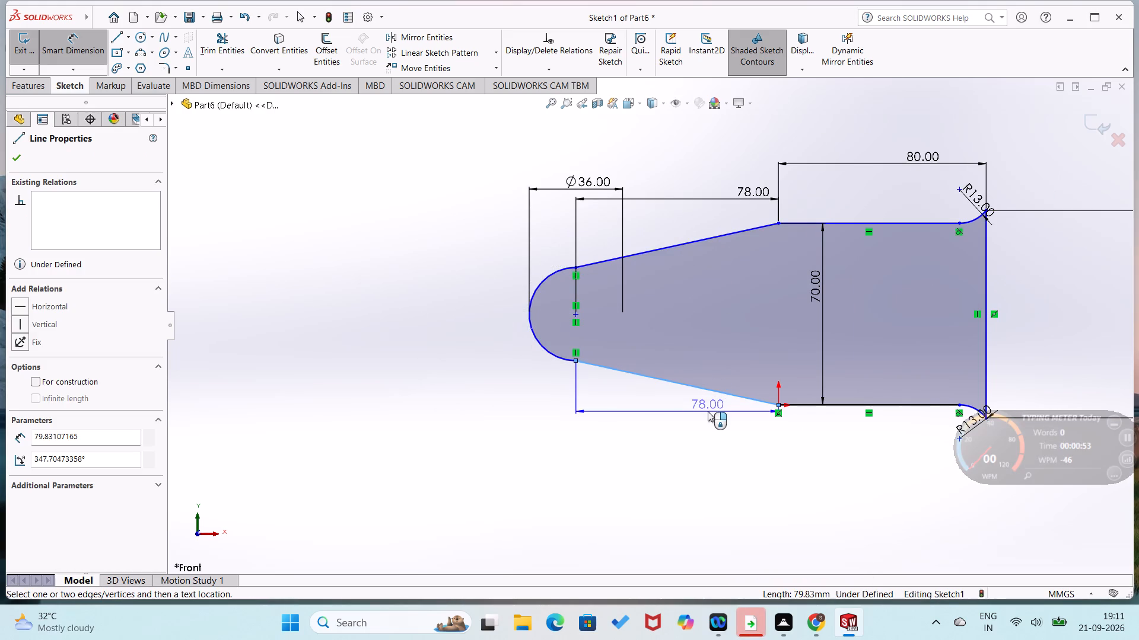
{"action": "left_click", "coordinate": [708, 415]}
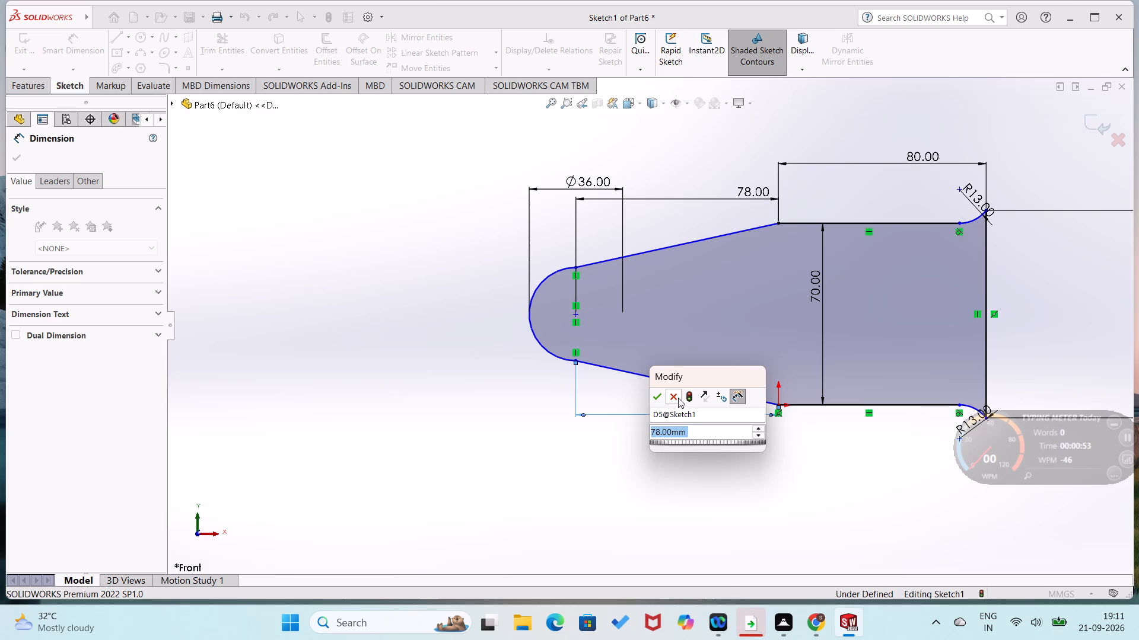
{"action": "left_click", "coordinate": [656, 392]}
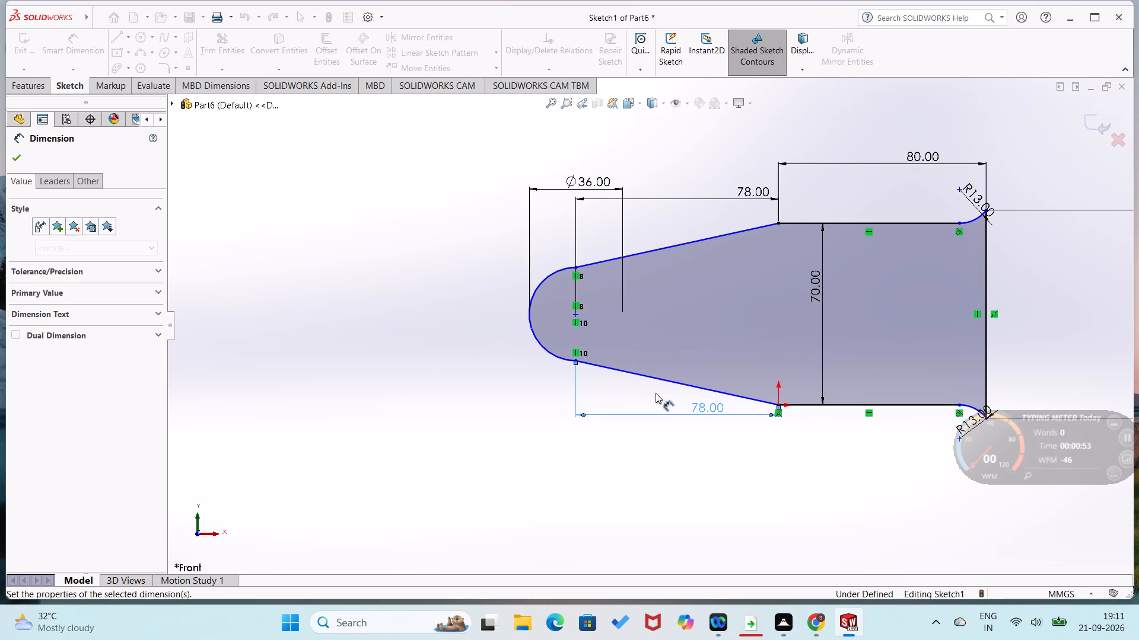
{"action": "left_click", "coordinate": [561, 383]}
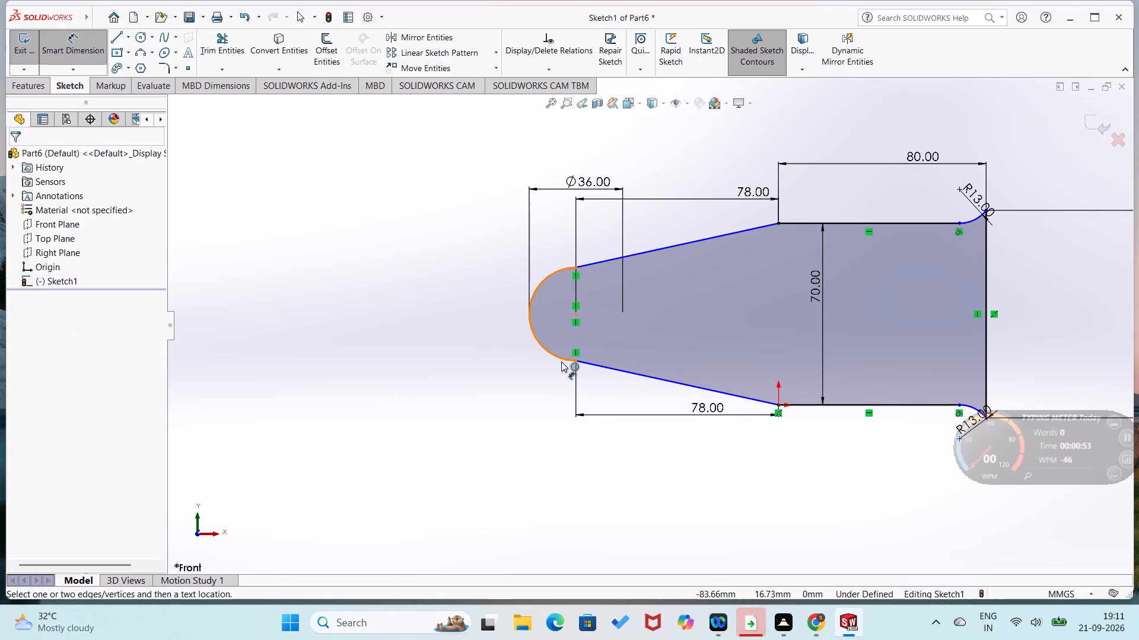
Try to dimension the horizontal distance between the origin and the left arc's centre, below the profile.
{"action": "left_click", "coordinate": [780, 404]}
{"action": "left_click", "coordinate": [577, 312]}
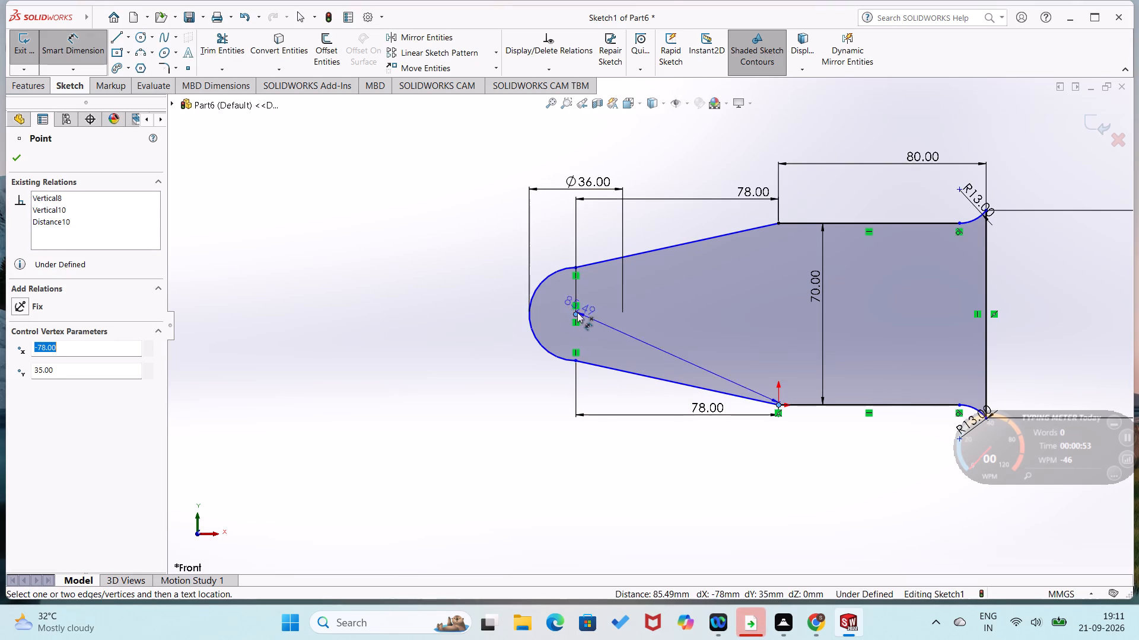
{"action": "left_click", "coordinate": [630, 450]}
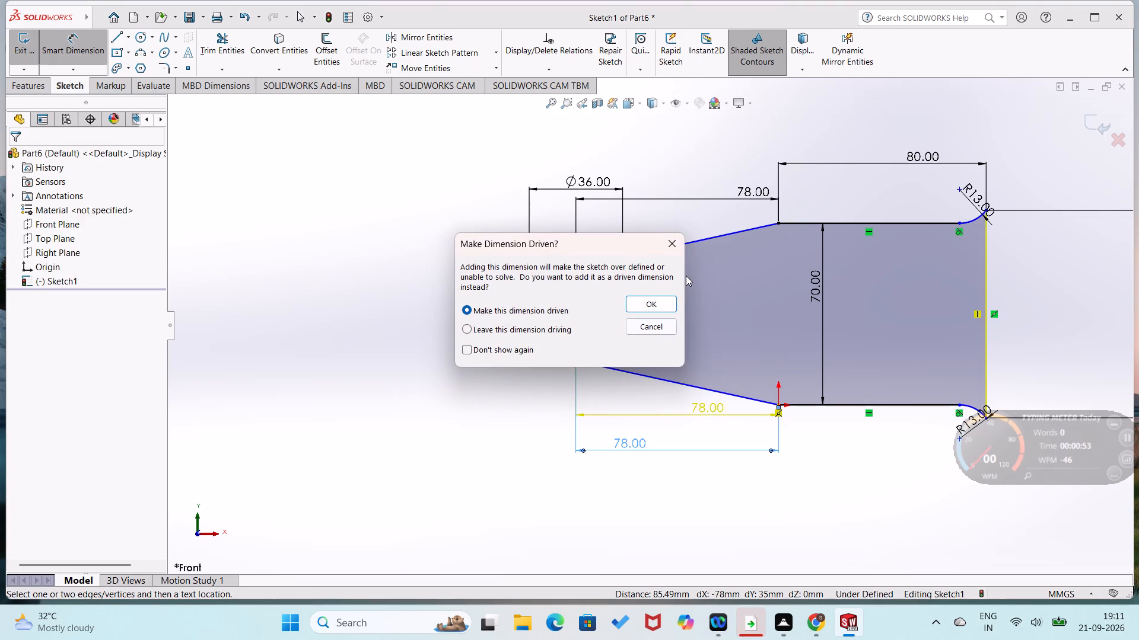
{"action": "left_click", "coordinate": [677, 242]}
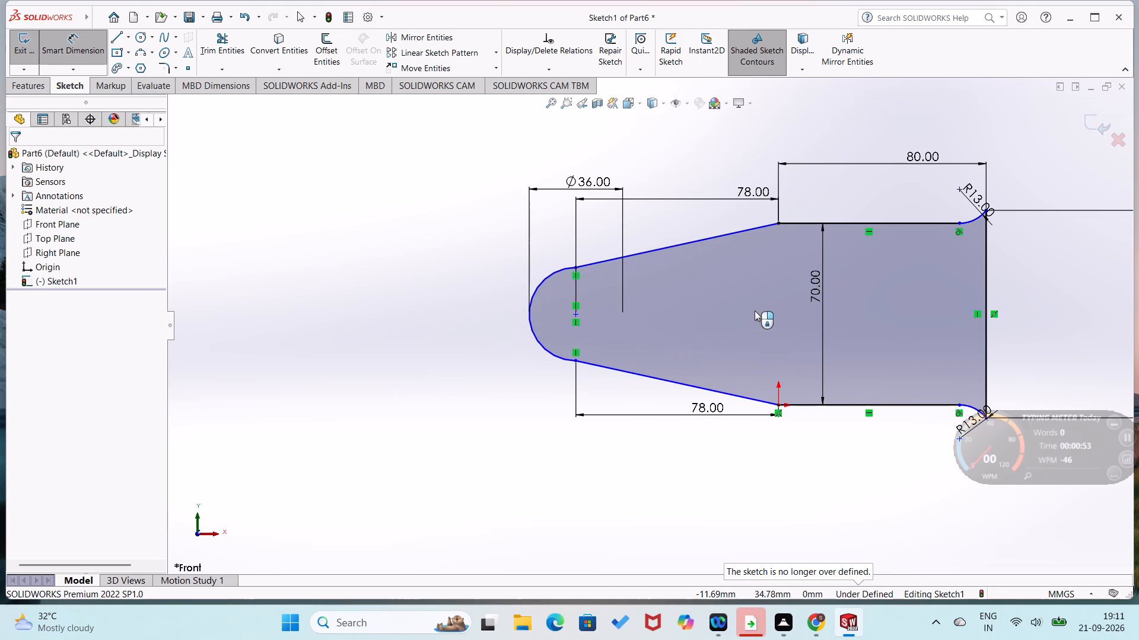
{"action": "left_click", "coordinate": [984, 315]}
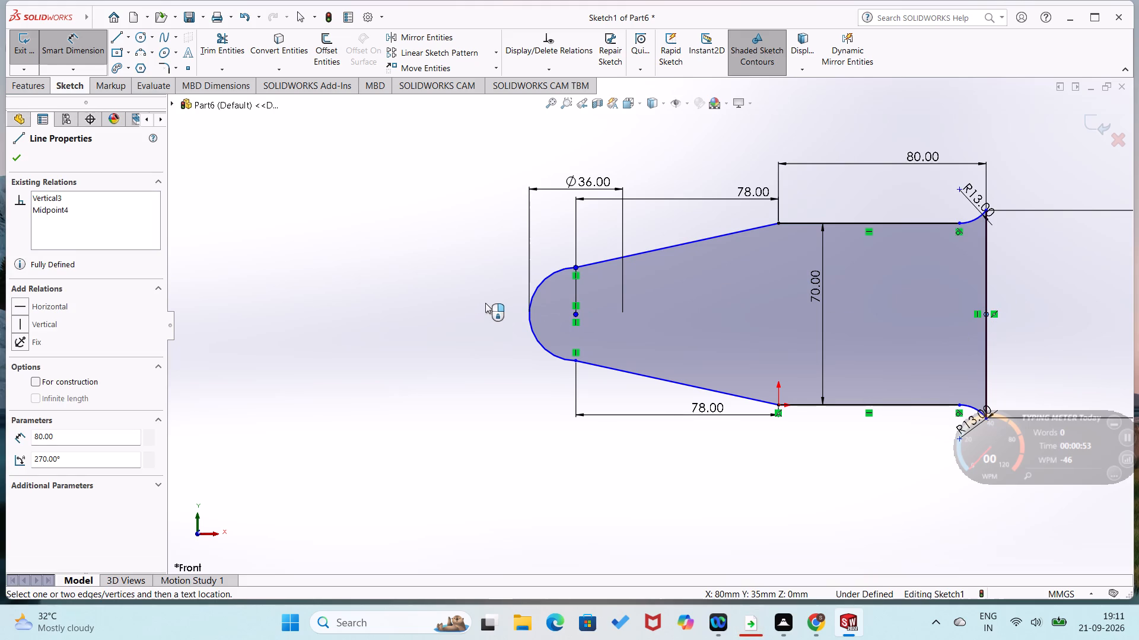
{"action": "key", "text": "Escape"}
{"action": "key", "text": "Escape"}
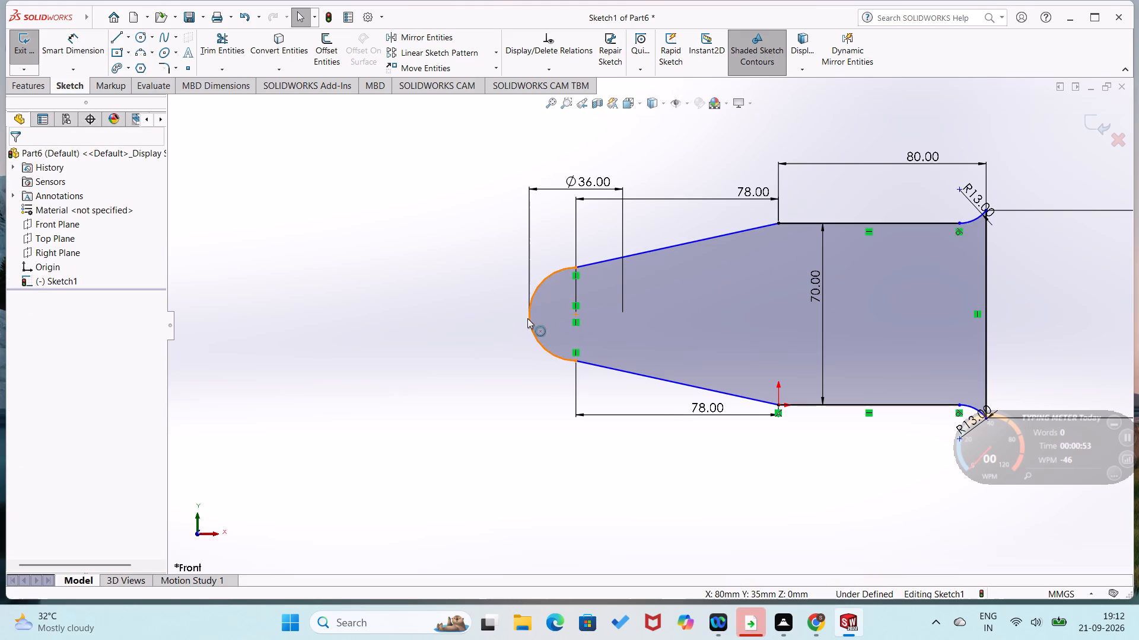
Add a Horizontal relation between the left arc's centre and the midpoint of the profile's right vertical side.
{"action": "left_click_drag", "start_coordinate": [575, 315], "coordinate": [579, 322]}
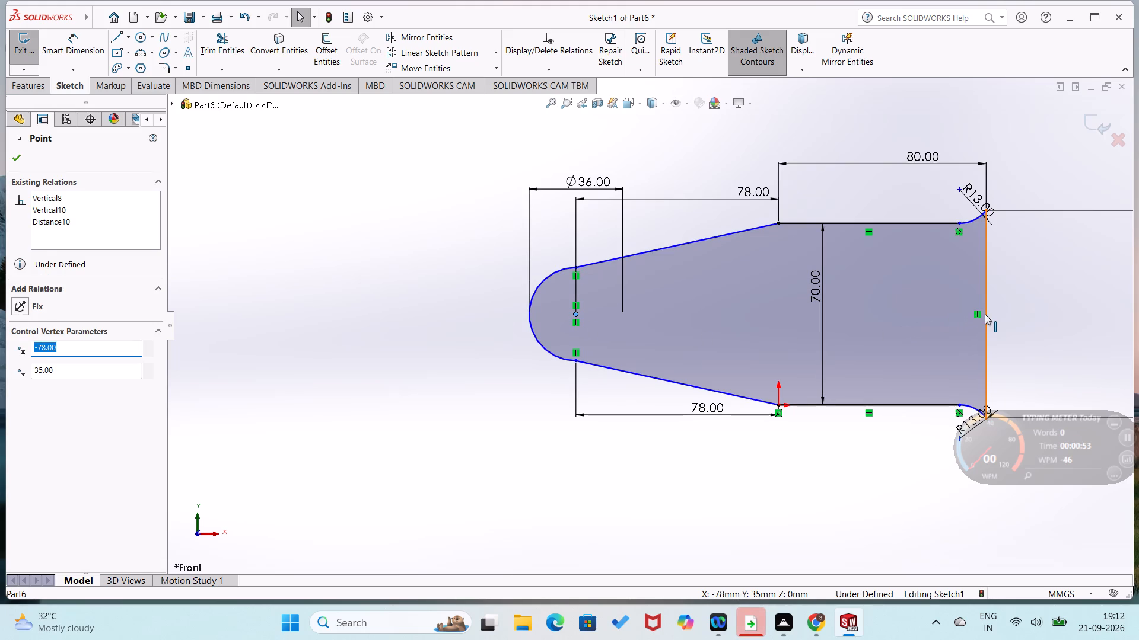
{"action": "left_click_drag", "start_coordinate": [985, 314], "coordinate": [985, 321], "text": "ctrl"}
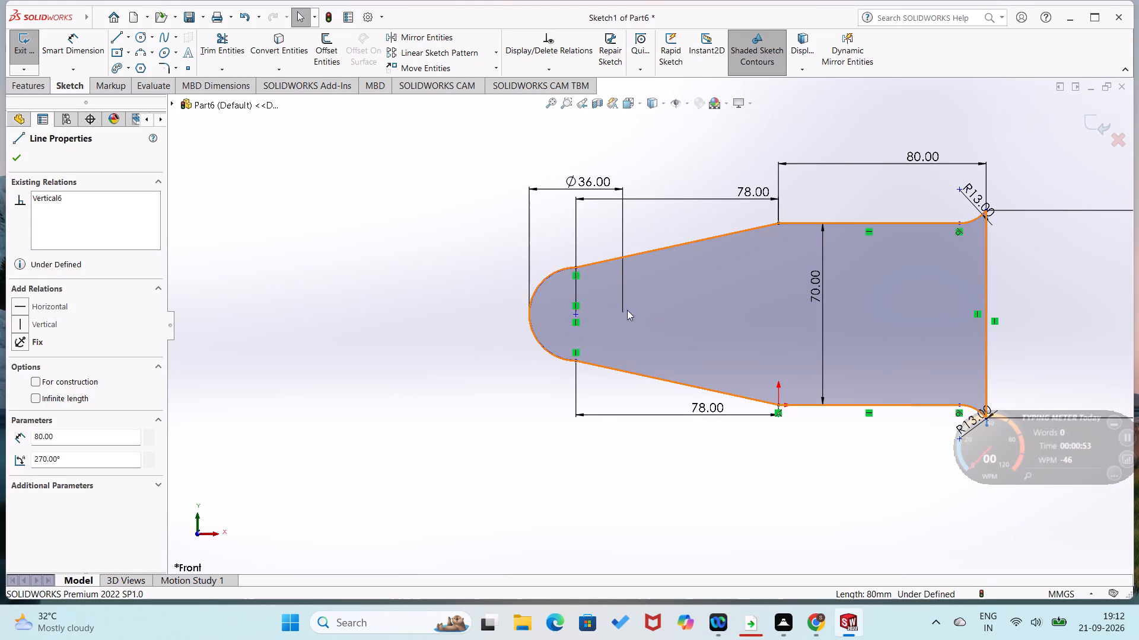
{"action": "left_click_drag", "start_coordinate": [574, 313], "coordinate": [595, 319]}
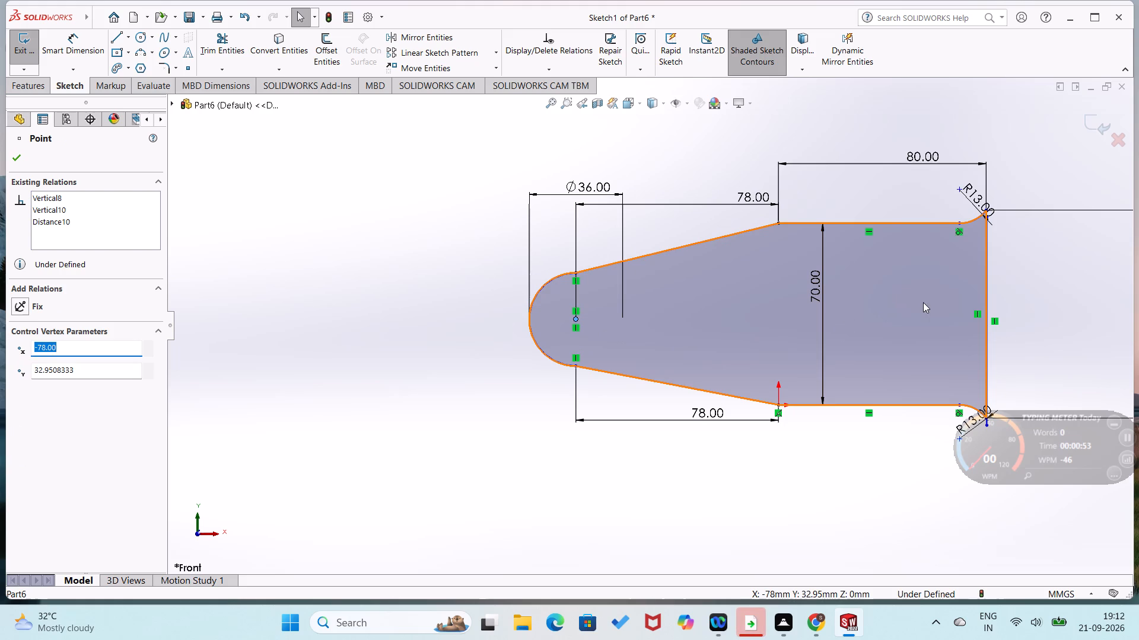
{"action": "left_click", "coordinate": [987, 315], "text": "ctrl"}
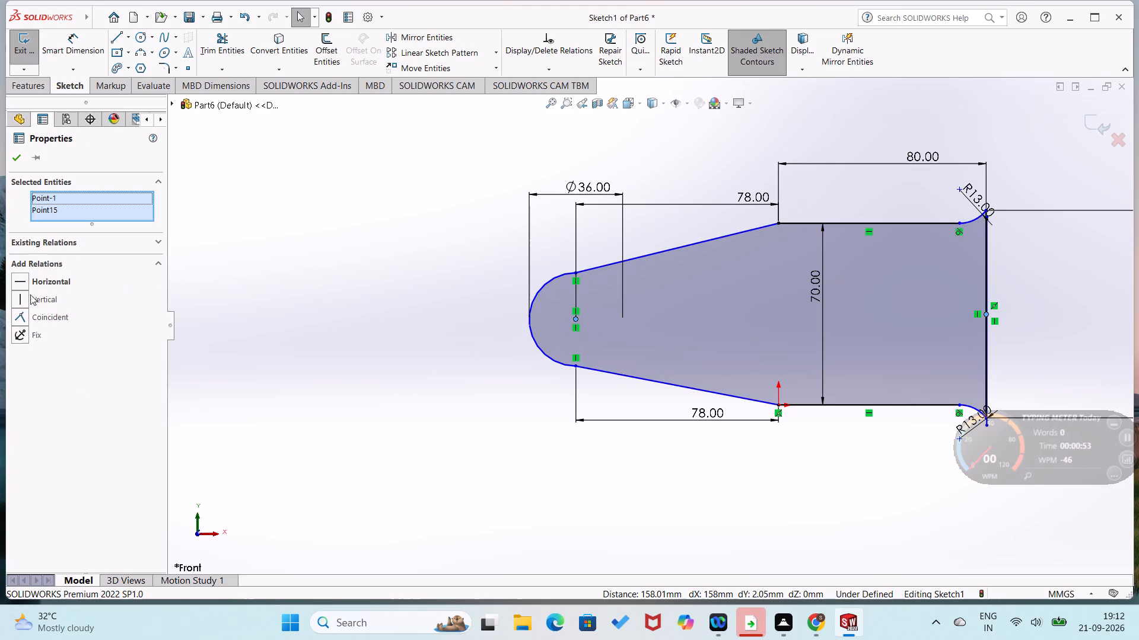
{"action": "left_click", "coordinate": [19, 280]}
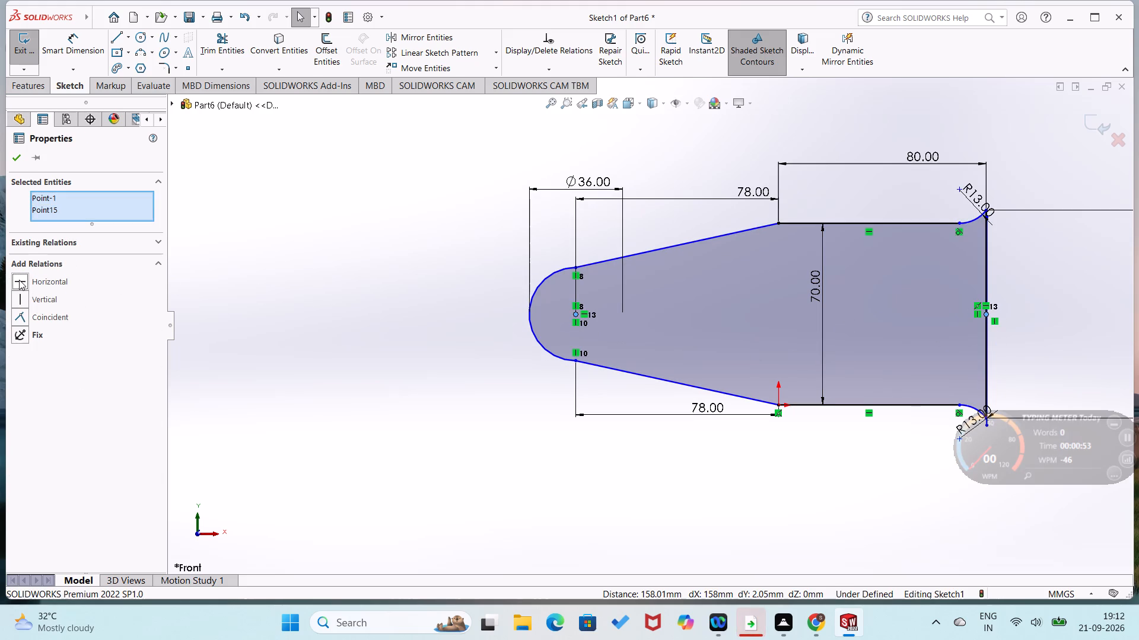
{"action": "left_click", "coordinate": [18, 161]}
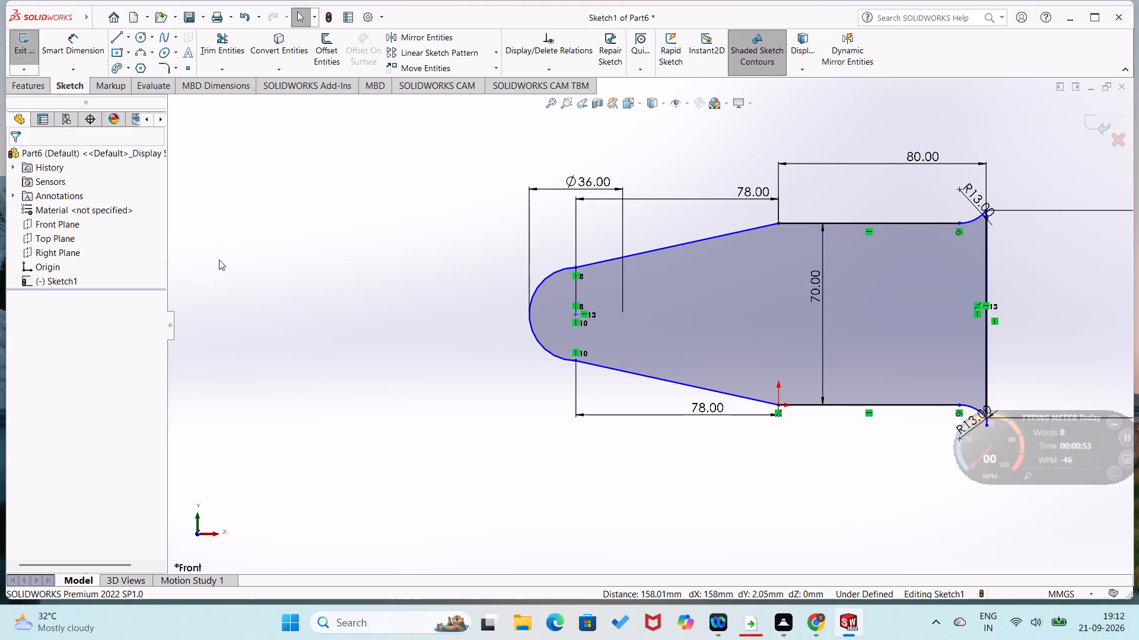
{"action": "left_click", "coordinate": [260, 268]}
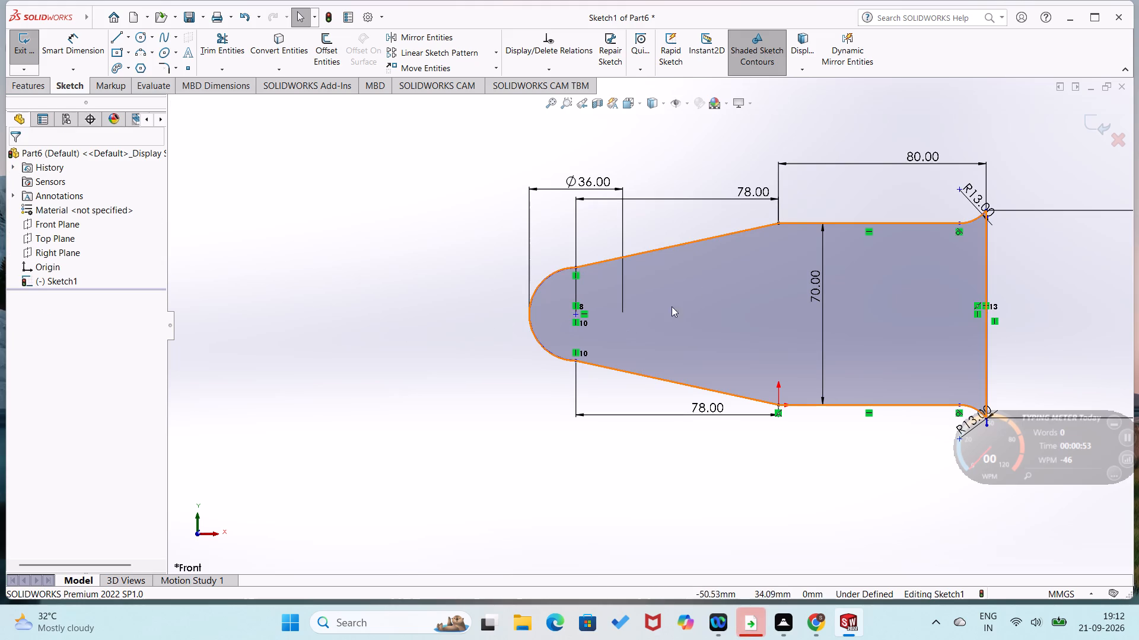
Dimension the upper slanted line's true length, placing the dimension parallel to and just above the line.
{"action": "left_click", "coordinate": [693, 240]}
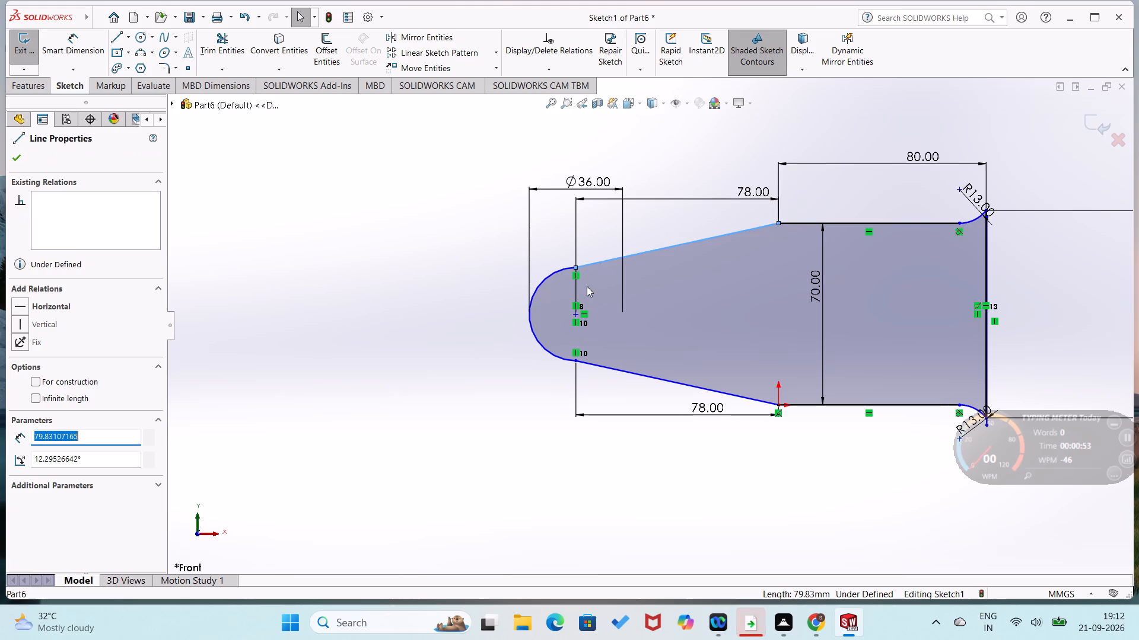
{"action": "right_click_drag", "start_coordinate": [361, 325], "coordinate": [402, 222]}
{"action": "left_click_drag", "start_coordinate": [691, 246], "coordinate": [691, 239]}
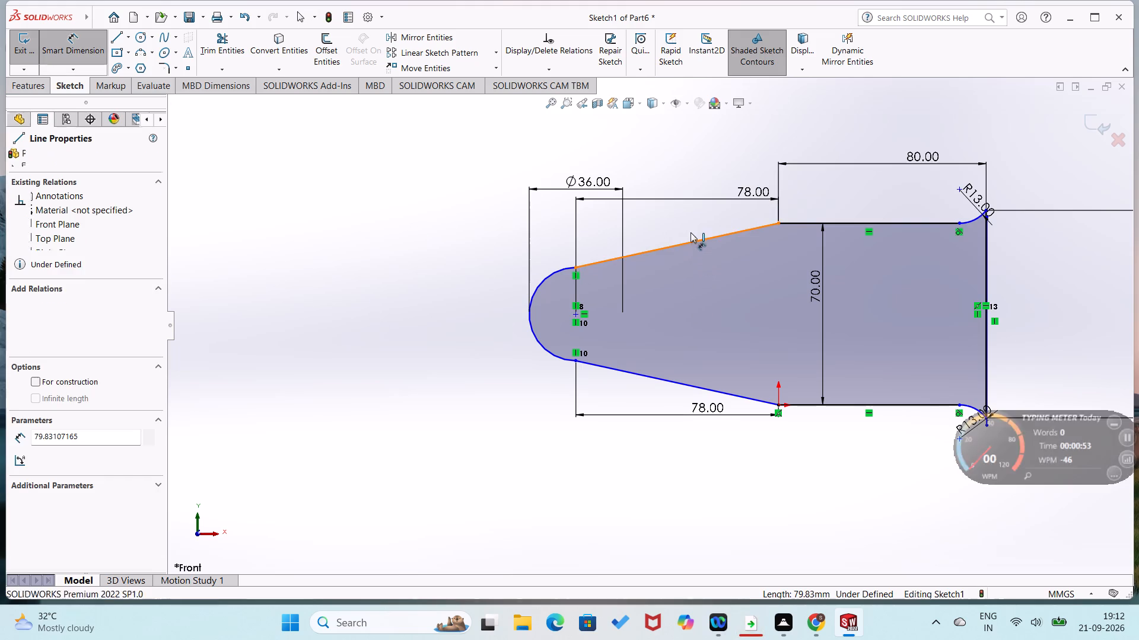
{"action": "left_click", "coordinate": [691, 228]}
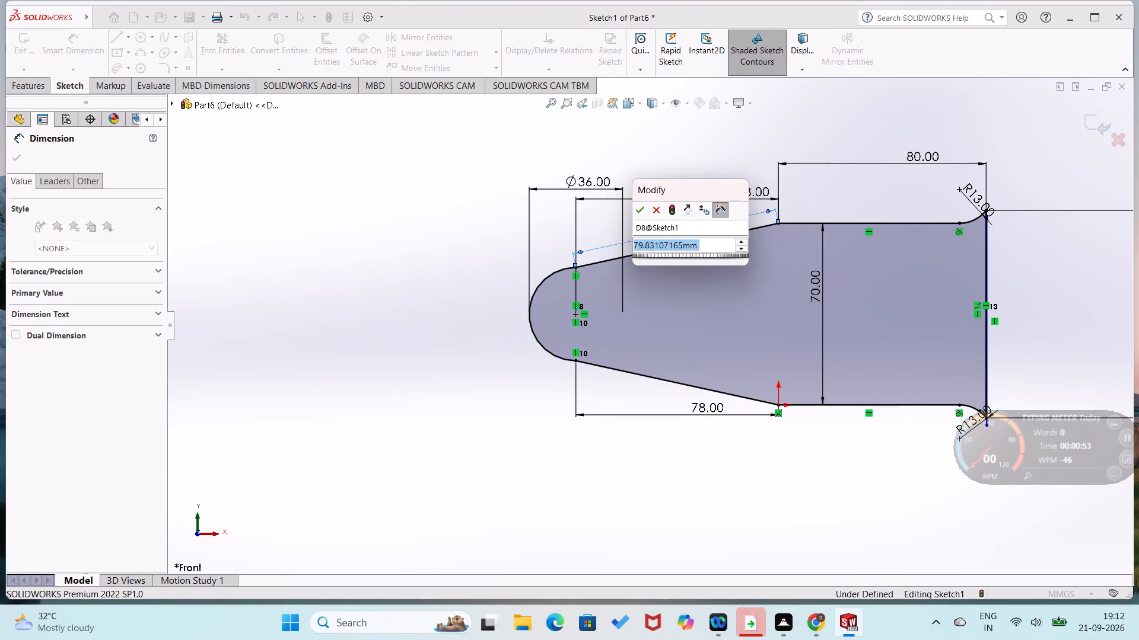
{"action": "left_click", "coordinate": [643, 212]}
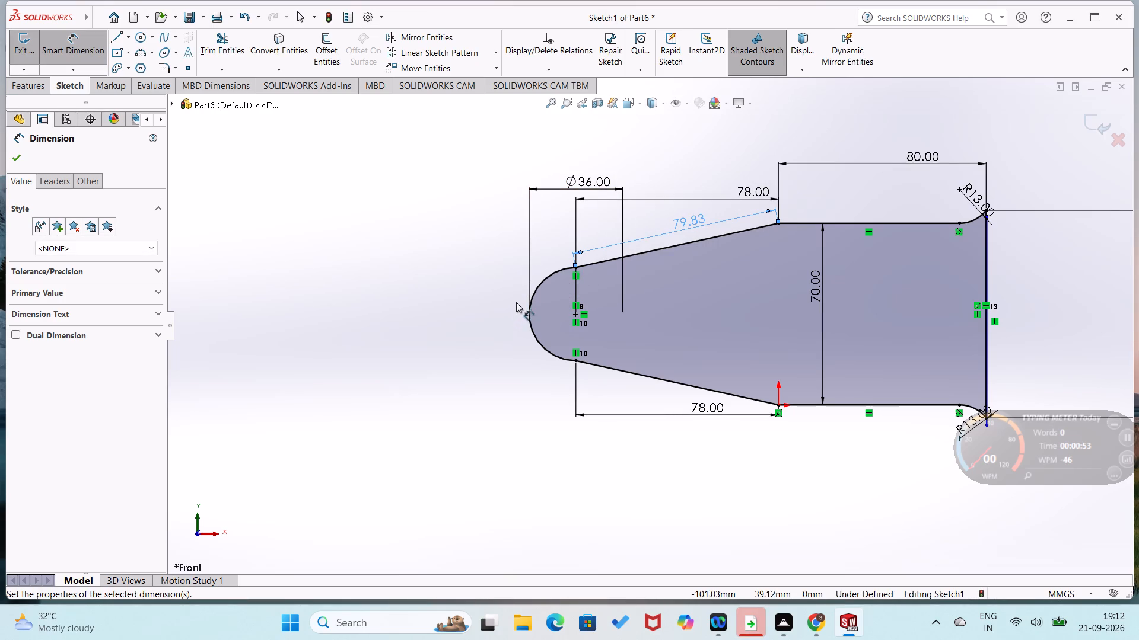
{"action": "left_click", "coordinate": [21, 162]}
Extrude the profile's closed region as a Blind boss 9 mm deep from the sketch plane.
{"action": "left_click", "coordinate": [21, 88]}
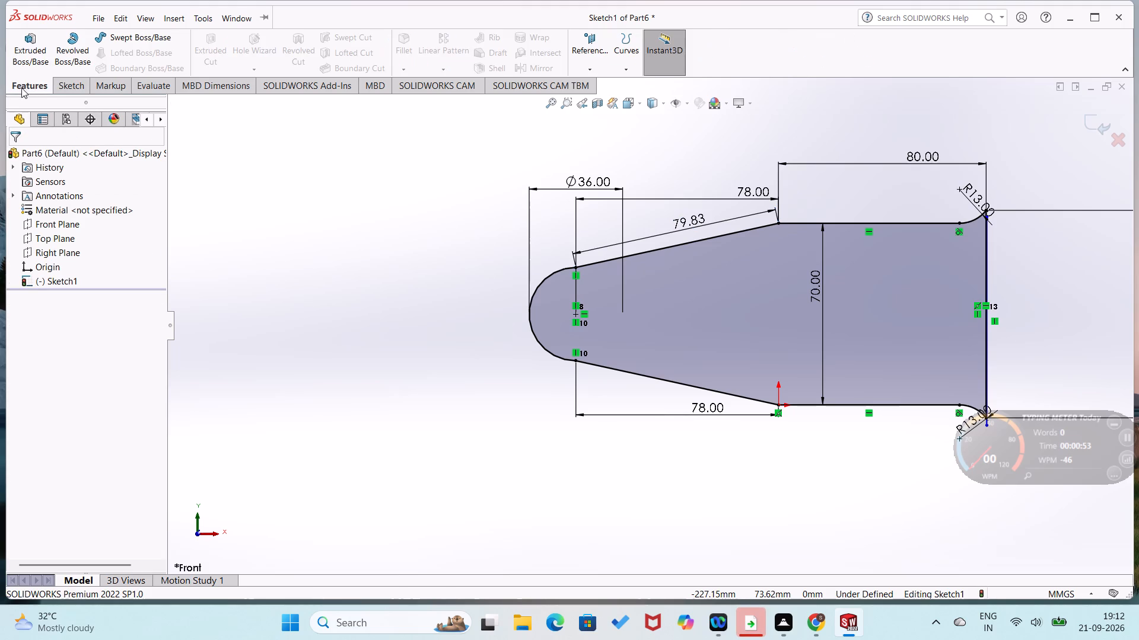
{"action": "left_click", "coordinate": [30, 60]}
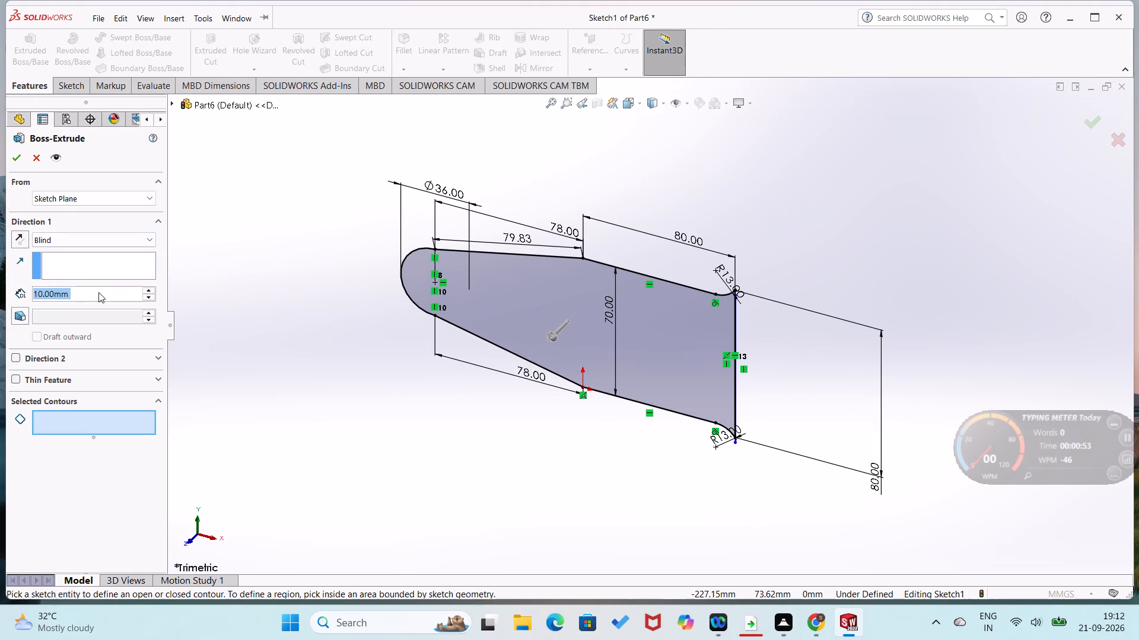
{"action": "key", "text": "9"}
{"action": "key", "text": "Return"}
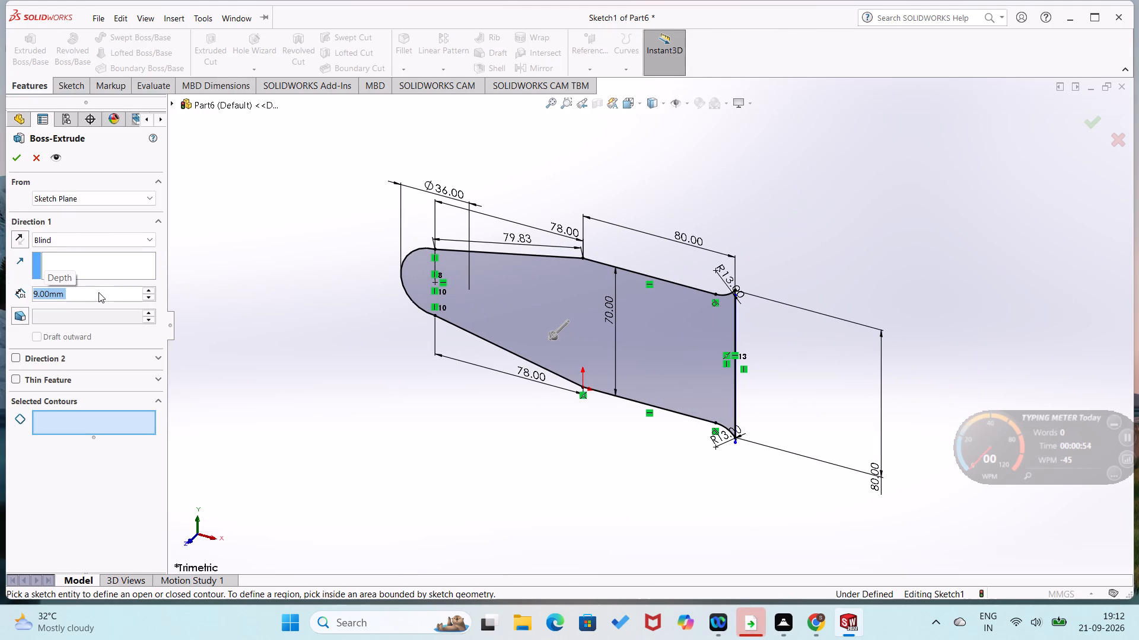
{"action": "left_click", "coordinate": [15, 160]}
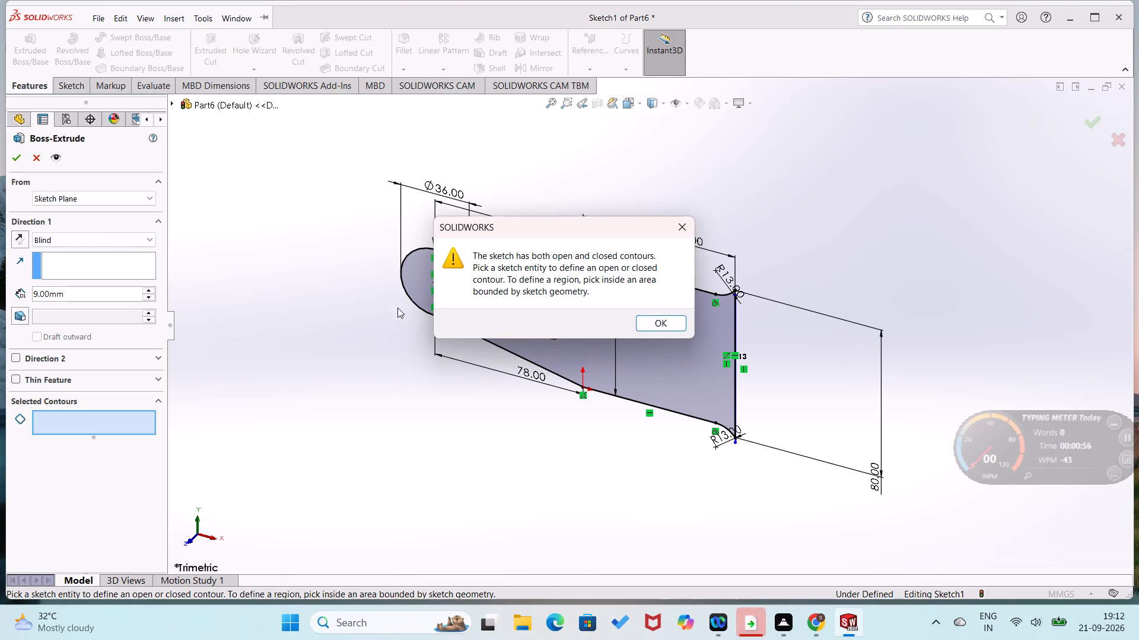
{"action": "left_click", "coordinate": [685, 229]}
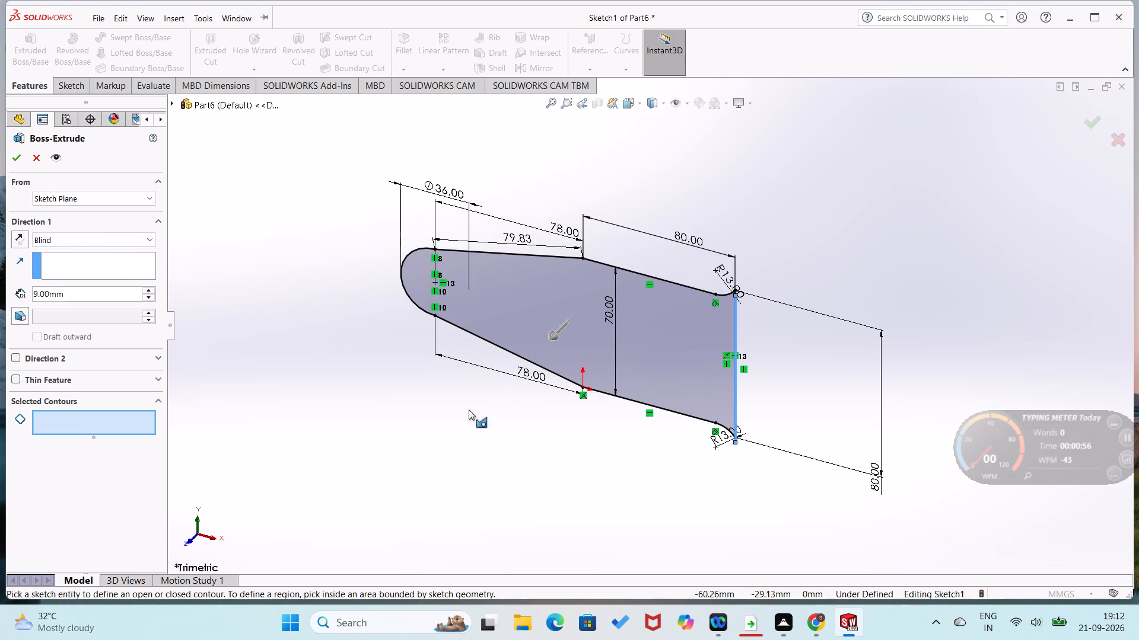
{"action": "left_click", "coordinate": [444, 423]}
{"action": "left_click", "coordinate": [444, 423]}
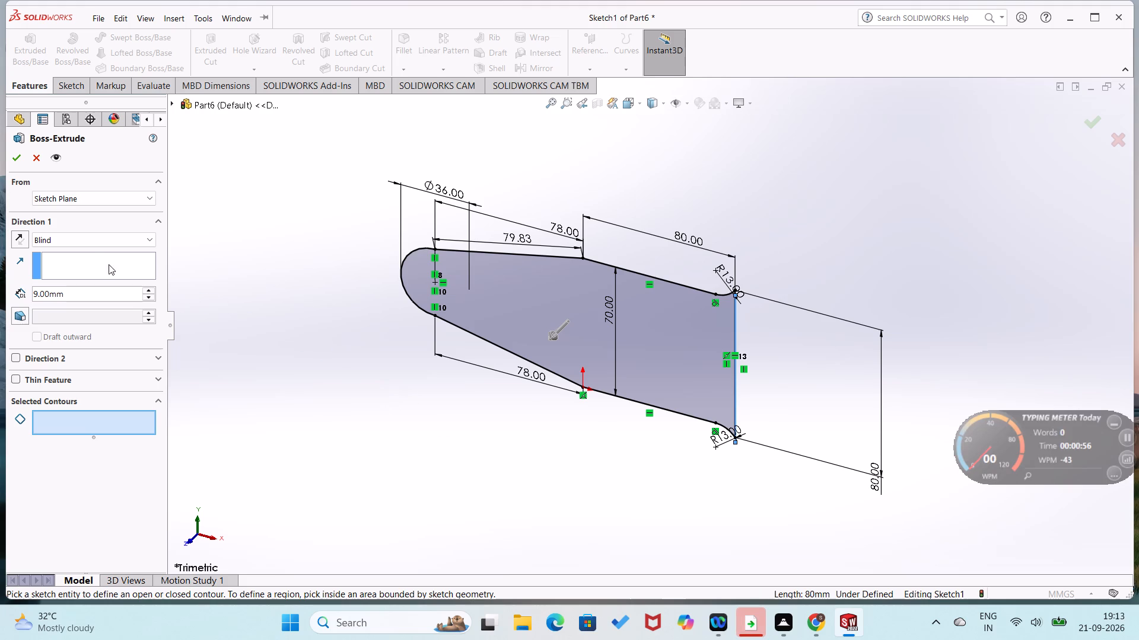
{"action": "left_click", "coordinate": [15, 156]}
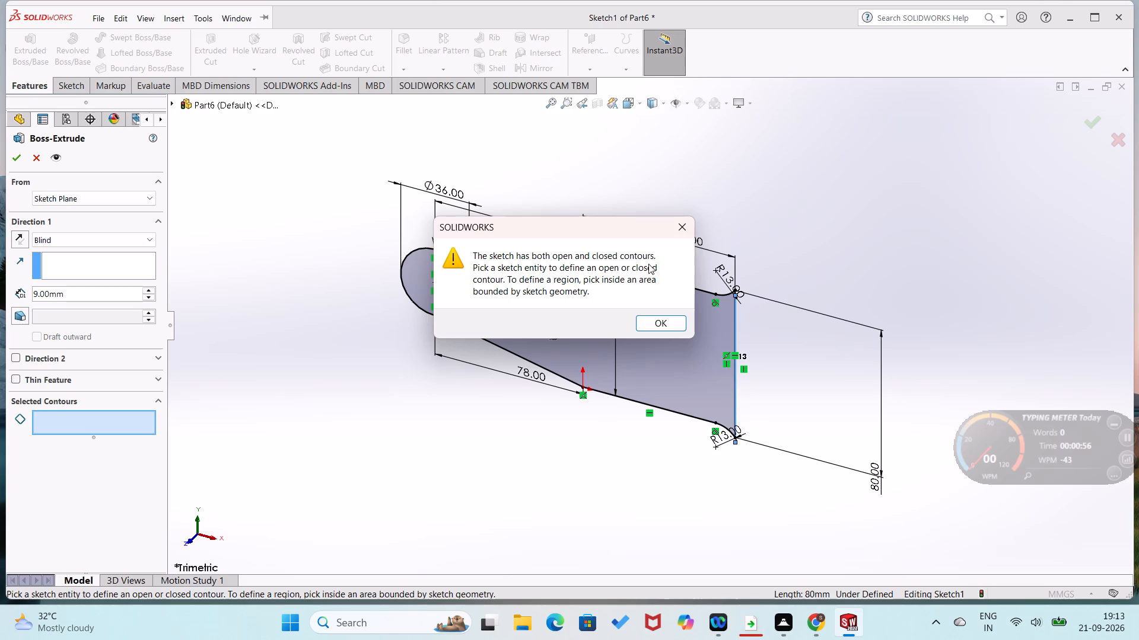
{"action": "left_click", "coordinate": [685, 228]}
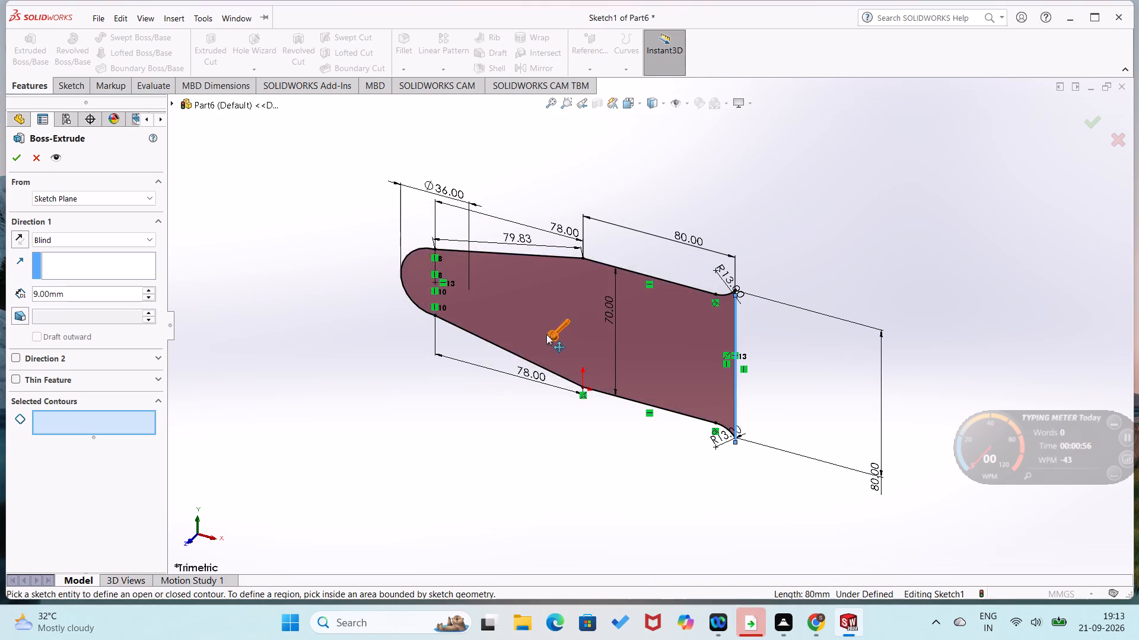
{"action": "left_click", "coordinate": [531, 296]}
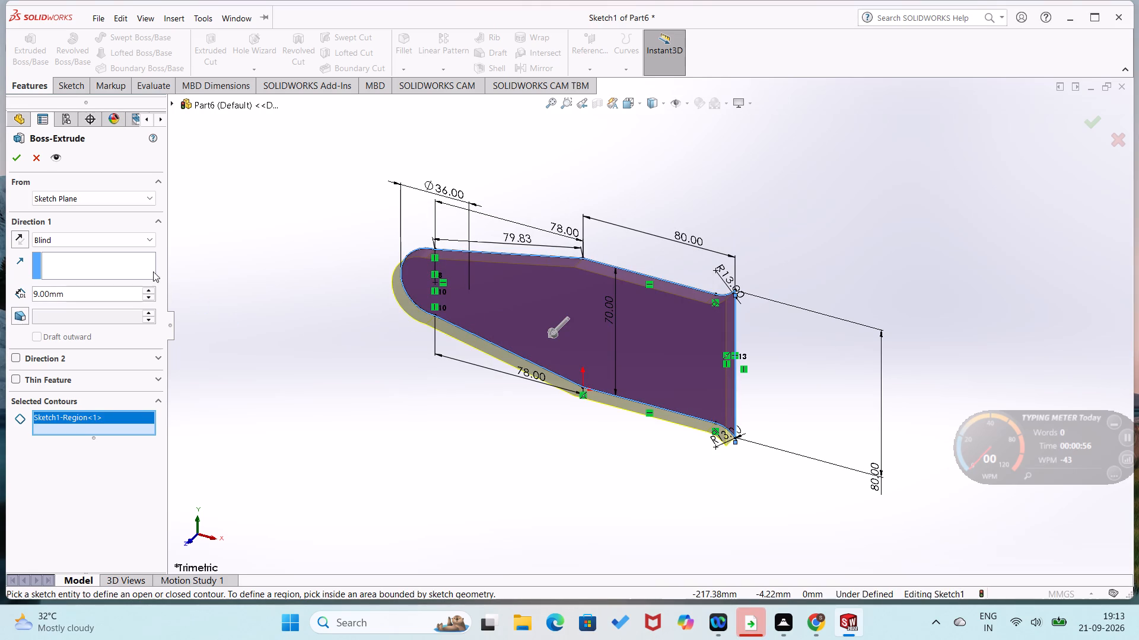
{"action": "left_click", "coordinate": [11, 156]}
{"action": "left_click", "coordinate": [236, 306]}
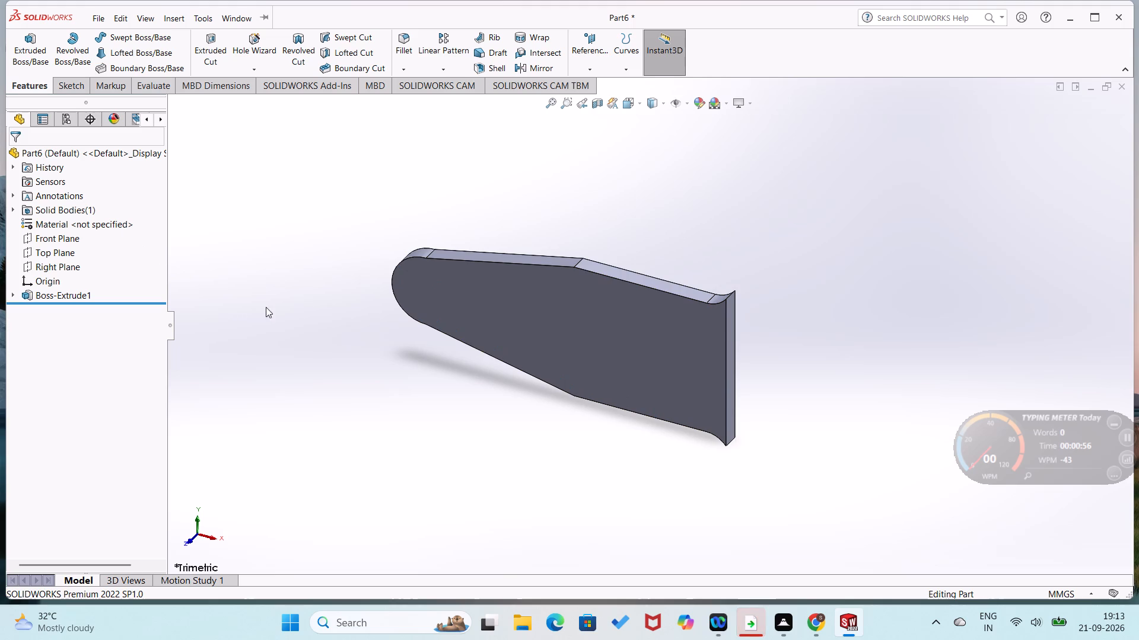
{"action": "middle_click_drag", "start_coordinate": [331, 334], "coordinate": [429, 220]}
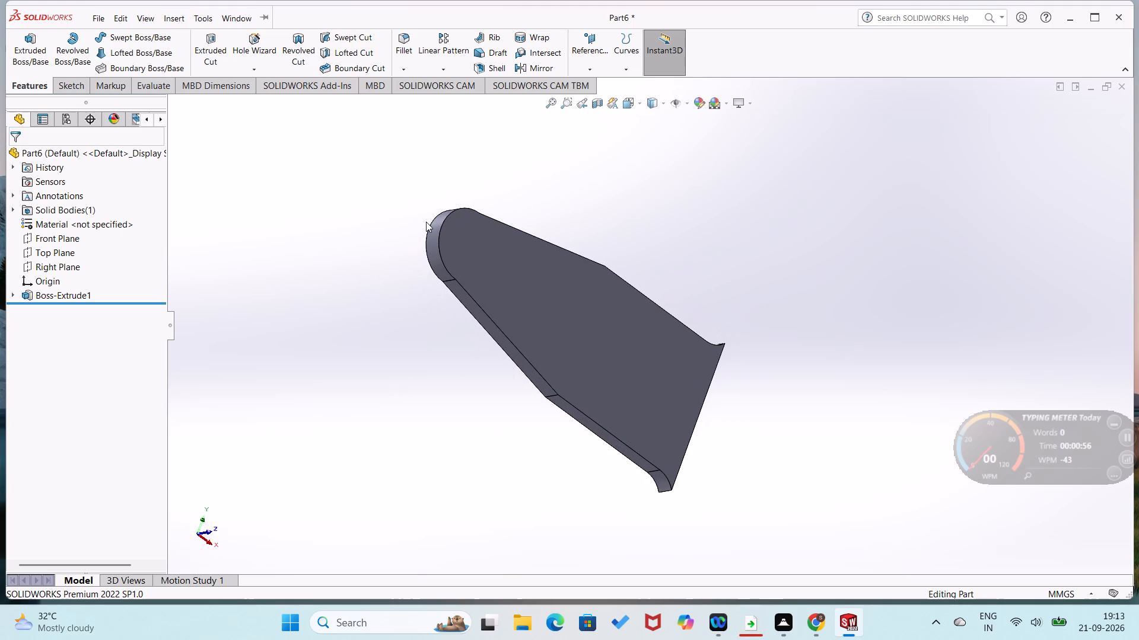
On the plate's back face, sketch a vertical construction line from the upper corner where the taper begins down to the origin.
{"action": "key", "text": "ctrl+1"}
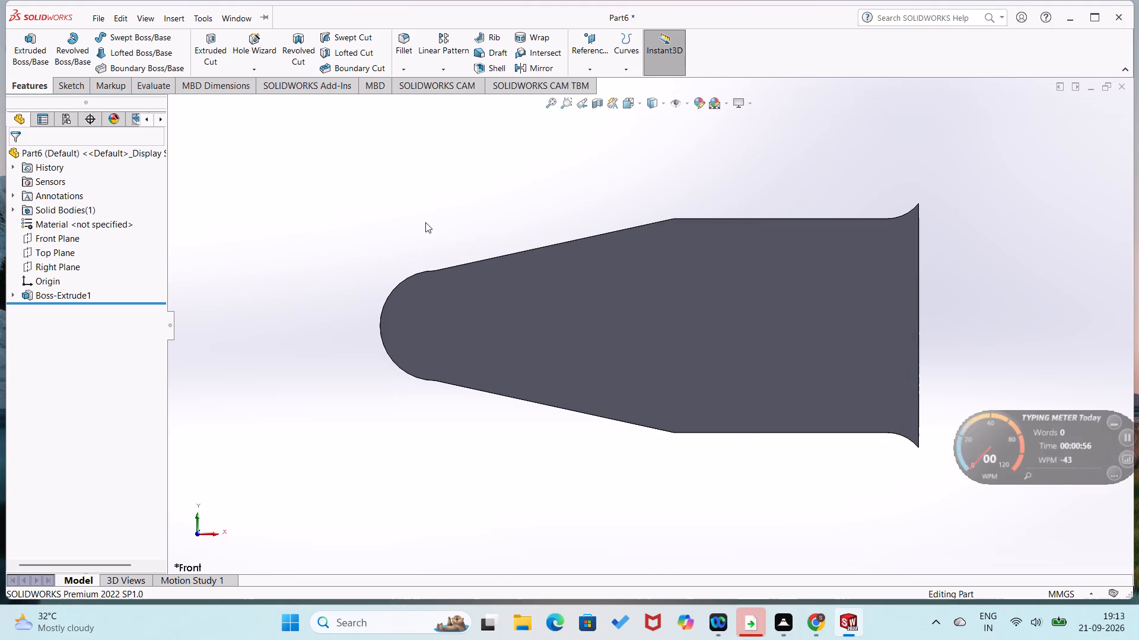
{"action": "key", "text": "ctrl+2"}
{"action": "key", "text": "ctrl+3"}
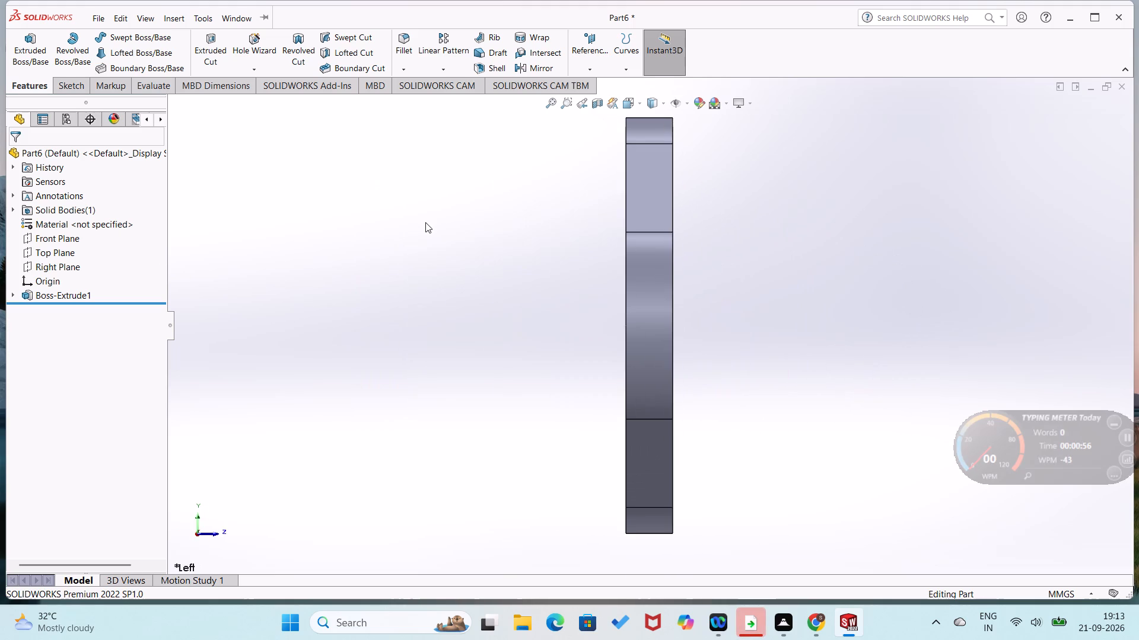
{"action": "key", "text": "ctrl+4"}
{"action": "key", "text": "ctrl+5"}
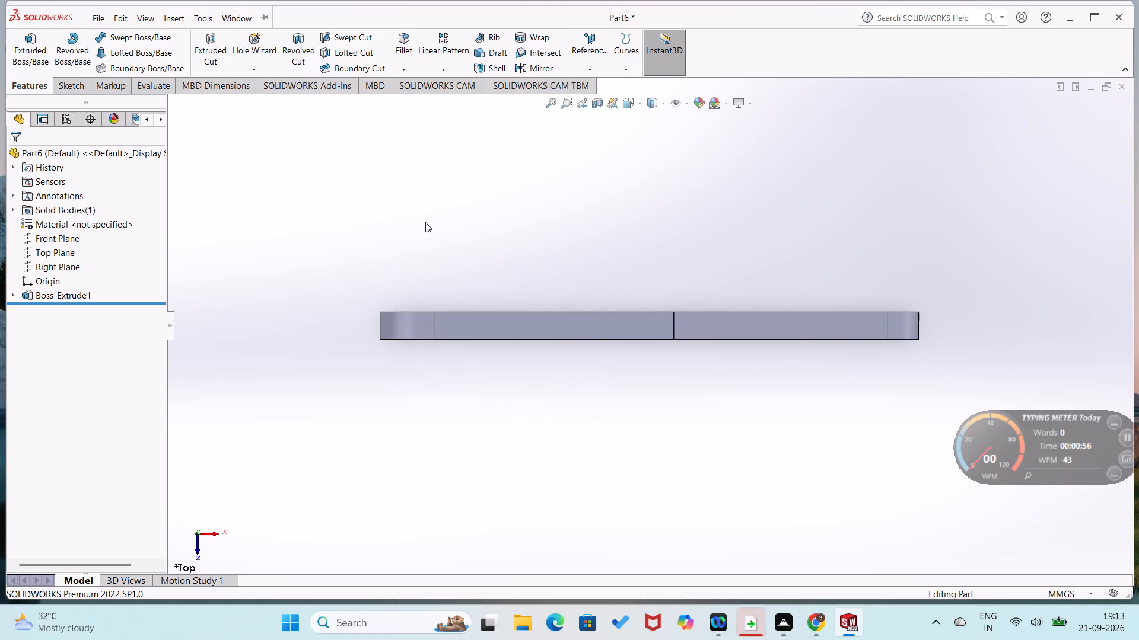
{"action": "middle_click_drag", "start_coordinate": [431, 275], "coordinate": [425, 417]}
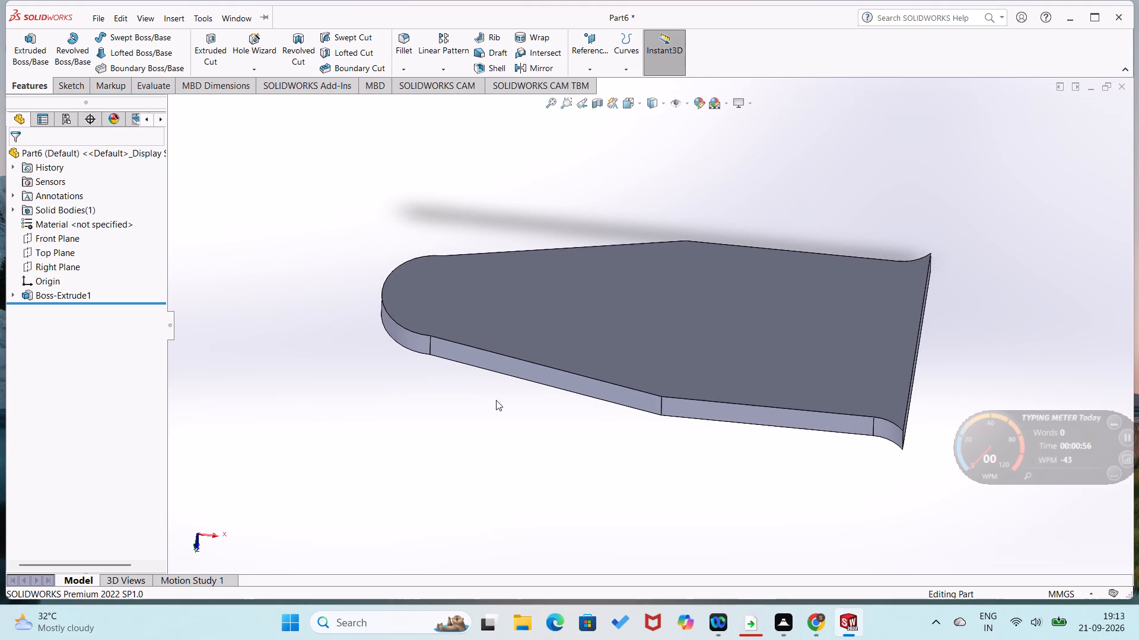
{"action": "right_click", "coordinate": [593, 330]}
{"action": "left_click", "coordinate": [622, 312]}
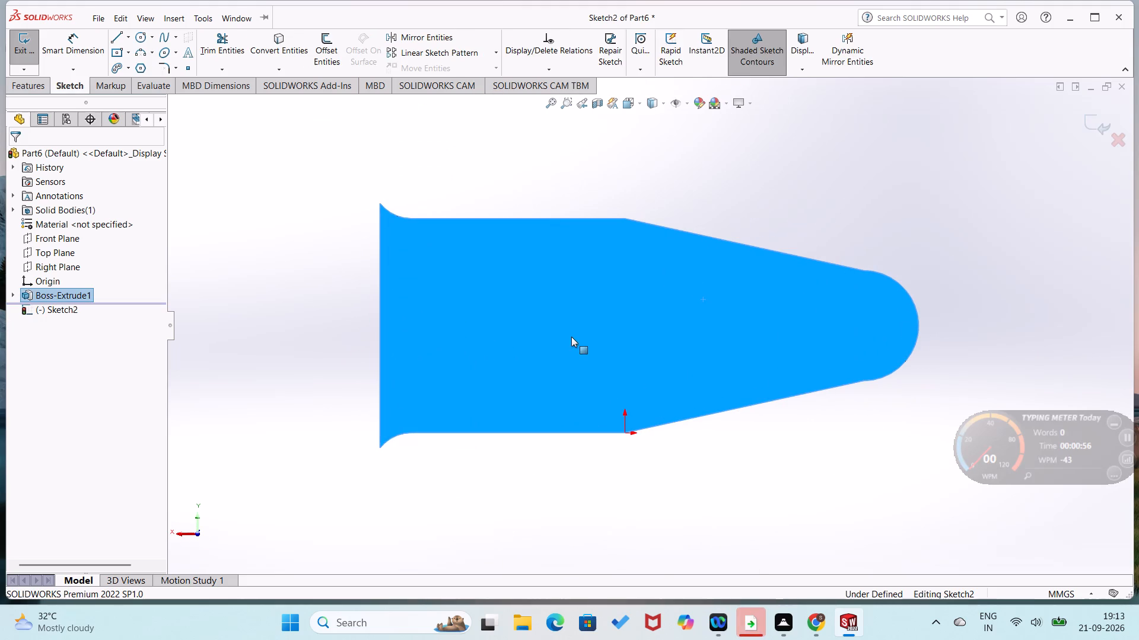
{"action": "left_click_drag", "start_coordinate": [336, 329], "coordinate": [348, 270]}
{"action": "right_click_drag", "start_coordinate": [677, 180], "coordinate": [593, 238]}
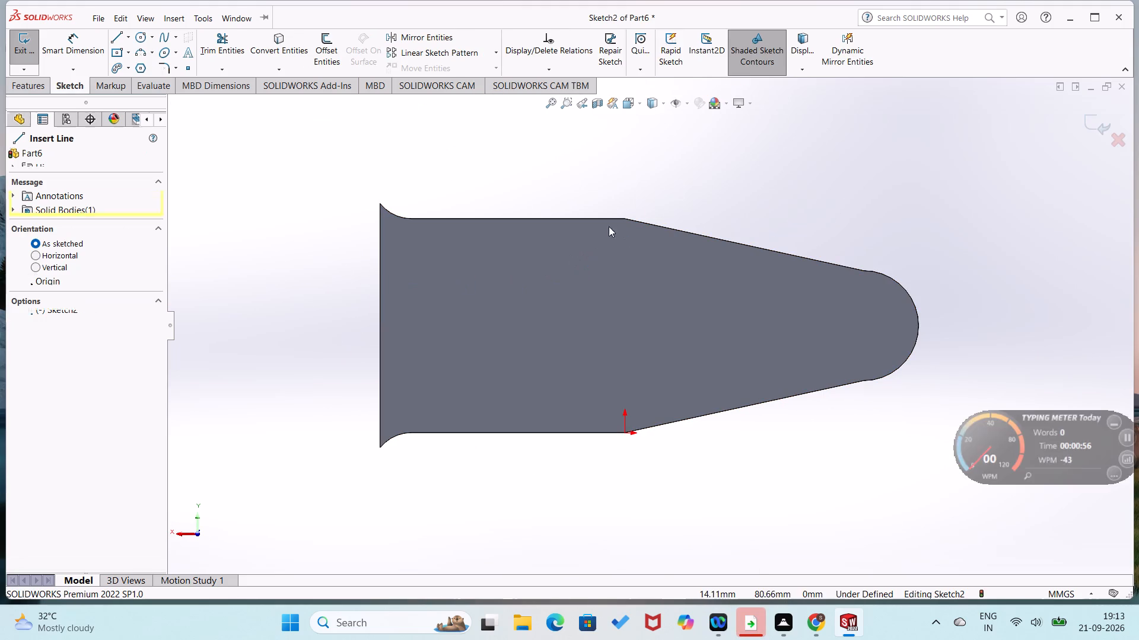
{"action": "left_click", "coordinate": [627, 217]}
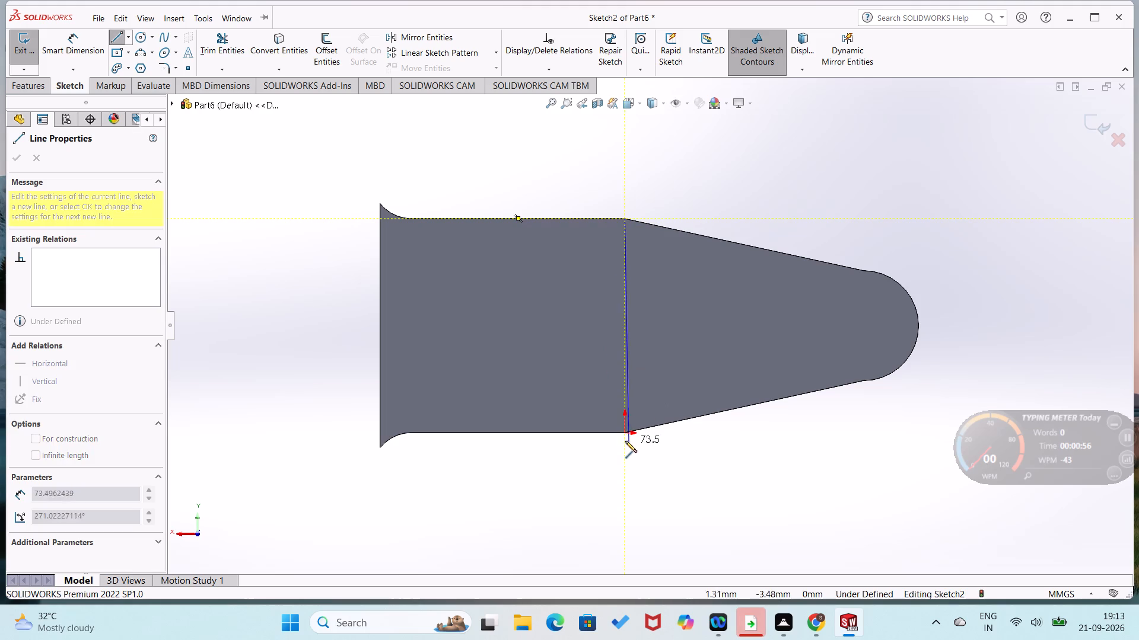
{"action": "left_click", "coordinate": [622, 431]}
{"action": "right_click", "coordinate": [626, 426]}
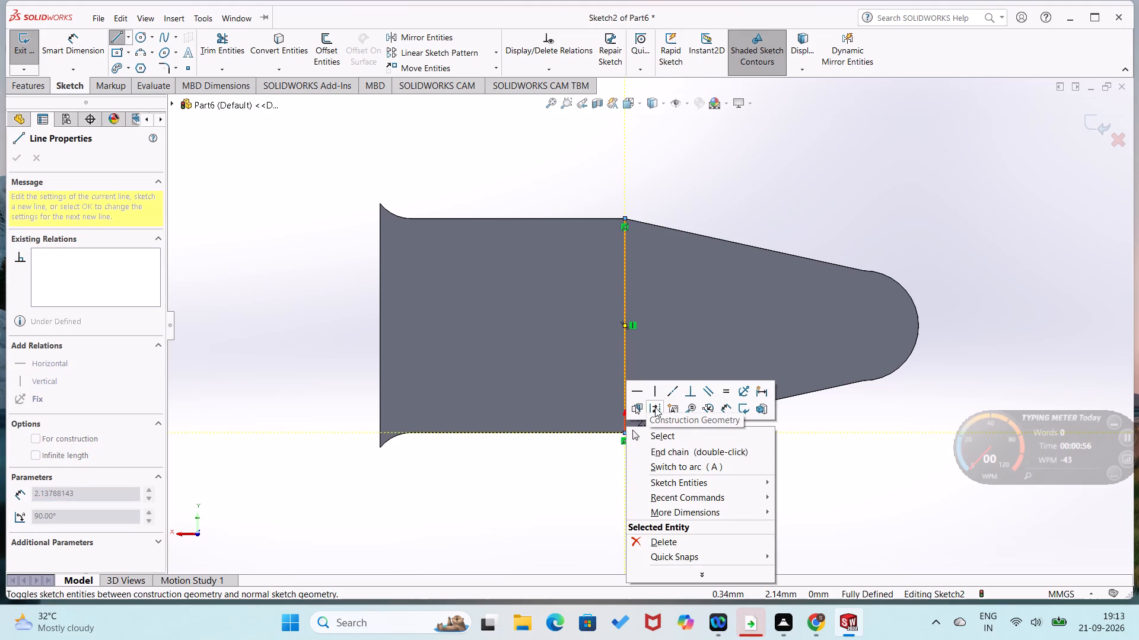
{"action": "left_click", "coordinate": [656, 408]}
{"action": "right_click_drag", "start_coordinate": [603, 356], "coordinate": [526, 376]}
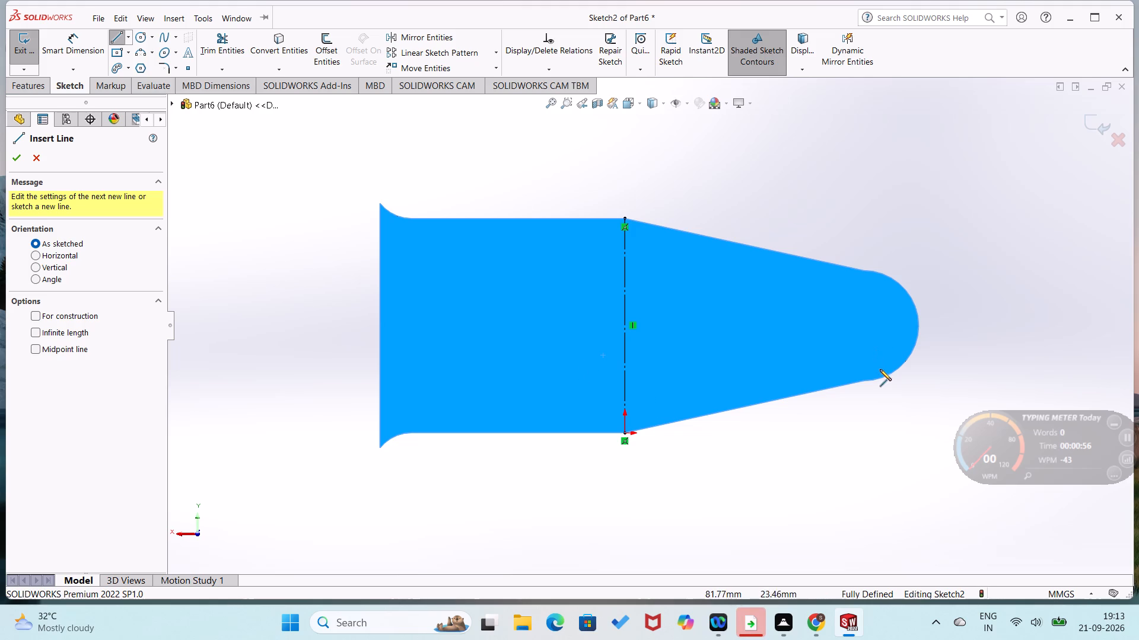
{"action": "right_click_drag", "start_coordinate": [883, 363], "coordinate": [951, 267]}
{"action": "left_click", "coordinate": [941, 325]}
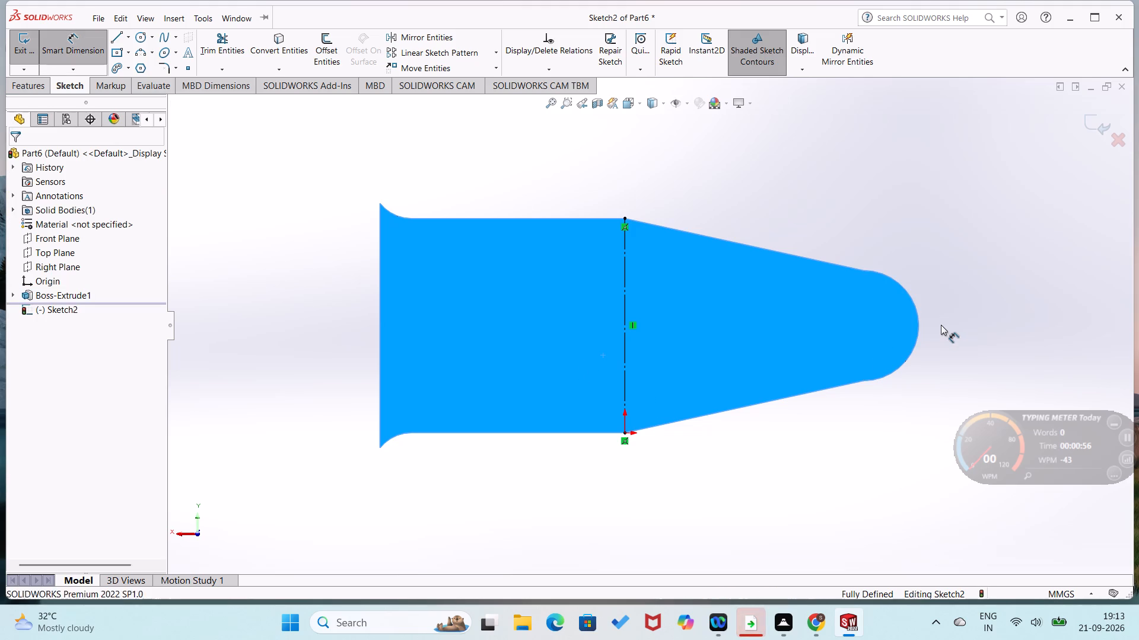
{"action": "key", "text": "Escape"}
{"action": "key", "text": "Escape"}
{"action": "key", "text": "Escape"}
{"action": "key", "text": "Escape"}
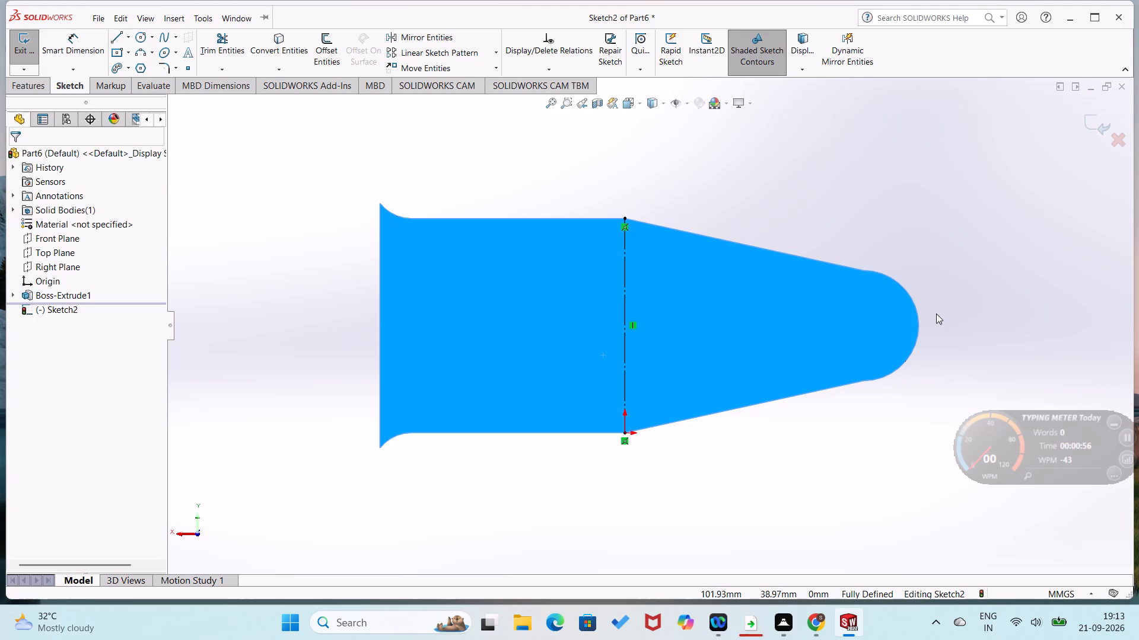
Close the construction-line sketch and draw an 18 mm diameter circle in a new back-face sketch, concentric with the rounded end.
{"action": "double_click", "coordinate": [909, 244]}
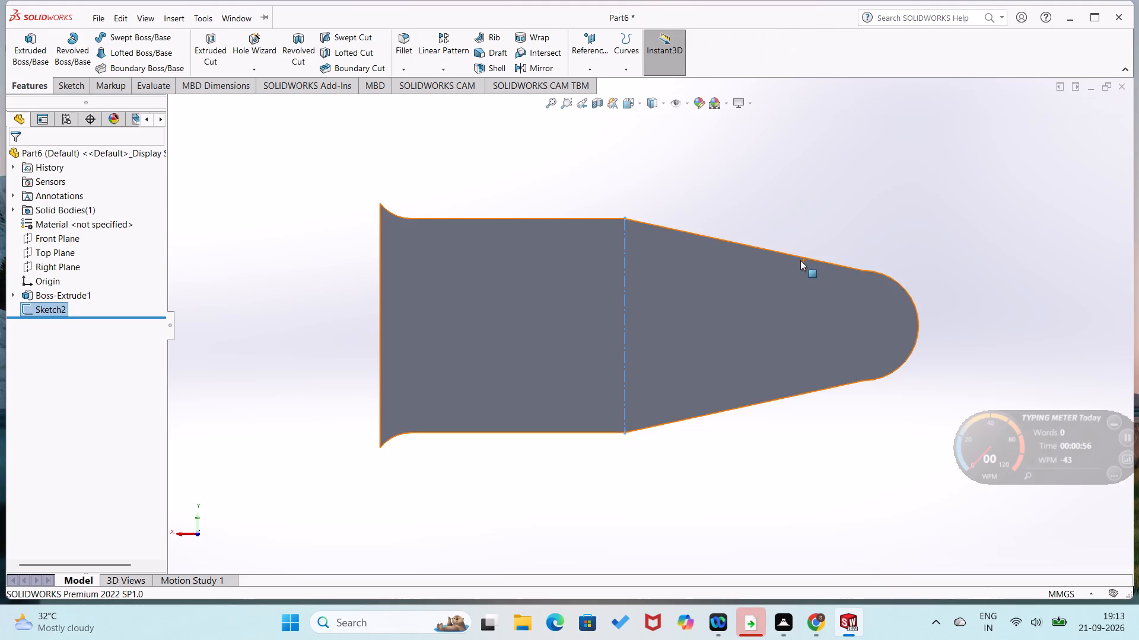
{"action": "right_click_drag", "start_coordinate": [940, 229], "coordinate": [1013, 204]}
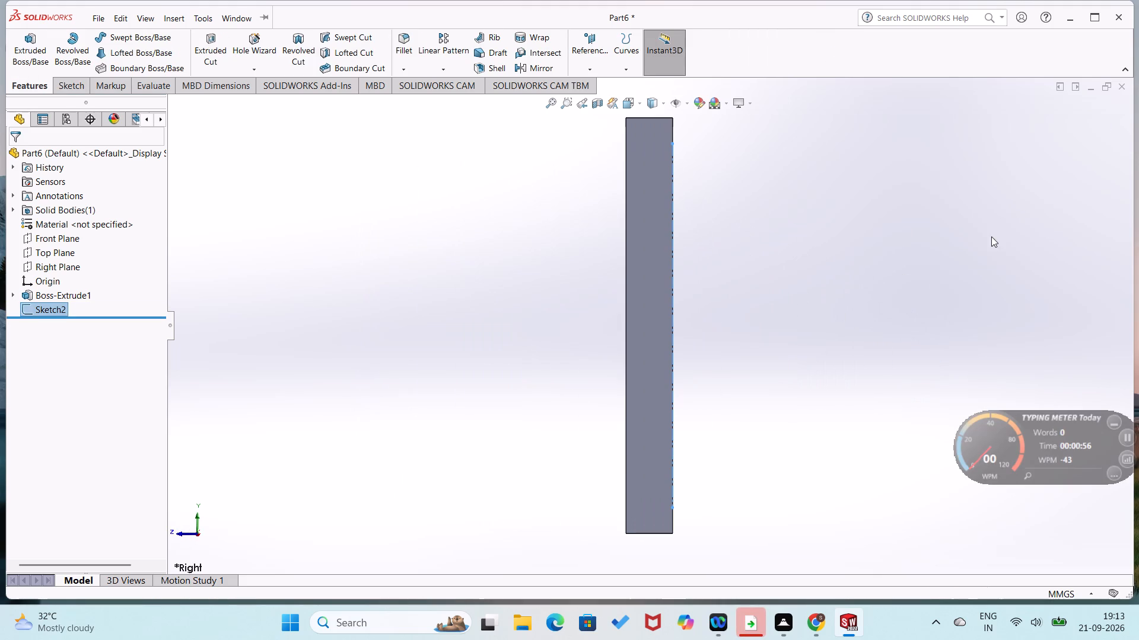
{"action": "middle_click_drag", "start_coordinate": [857, 295], "coordinate": [765, 322]}
{"action": "right_click", "coordinate": [765, 322]}
{"action": "left_click", "coordinate": [794, 301]}
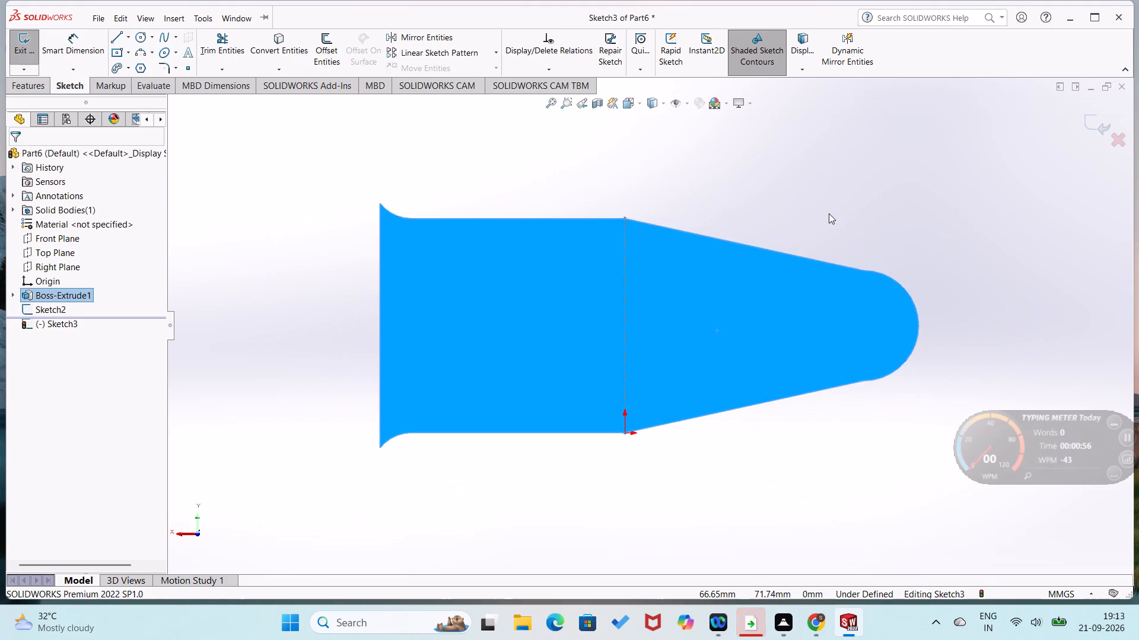
{"action": "left_click", "coordinate": [829, 213]}
{"action": "right_click_drag", "start_coordinate": [854, 225], "coordinate": [960, 200]}
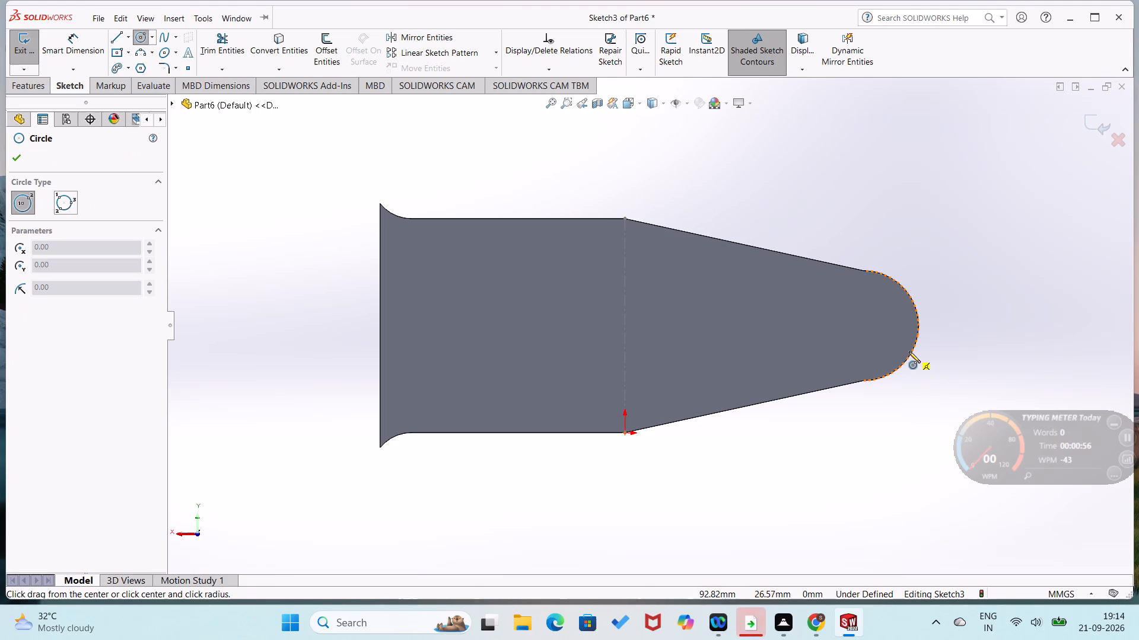
{"action": "left_click", "coordinate": [863, 325]}
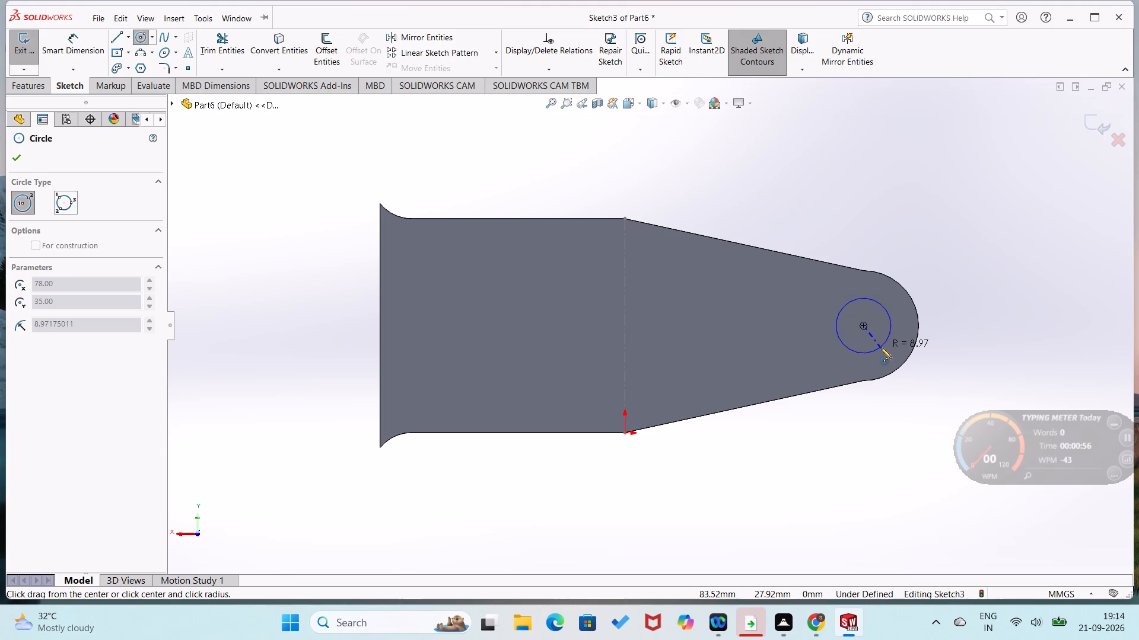
{"action": "left_click", "coordinate": [880, 347]}
{"action": "right_click_drag", "start_coordinate": [896, 331], "coordinate": [921, 274]}
{"action": "left_click", "coordinate": [890, 325]}
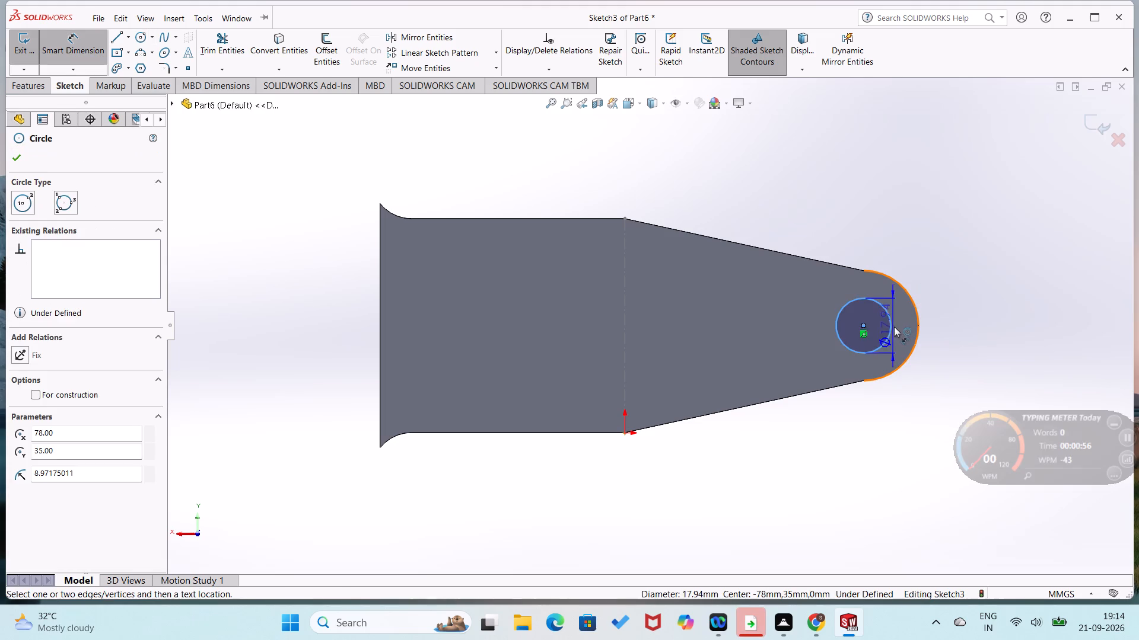
{"action": "left_click", "coordinate": [911, 329]}
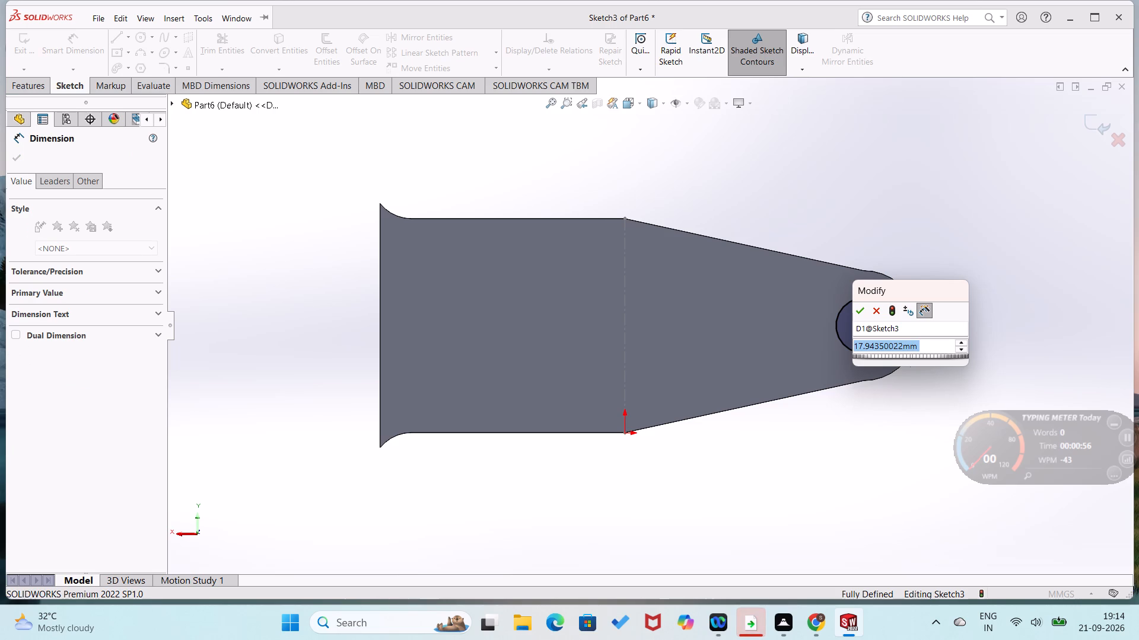
{"action": "type", "text": "18"}
{"action": "key", "text": "Return"}
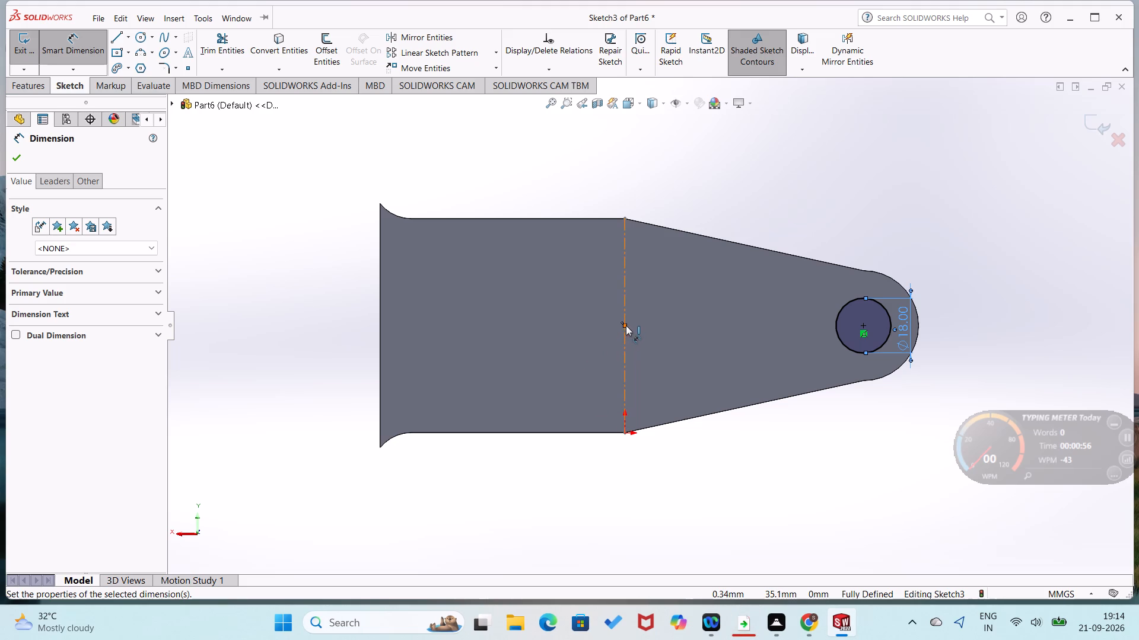
Sketch a circle centred on the construction line's midpoint and dimension its diameter to 28 mm.
{"action": "right_click_drag", "start_coordinate": [652, 302], "coordinate": [774, 201]}
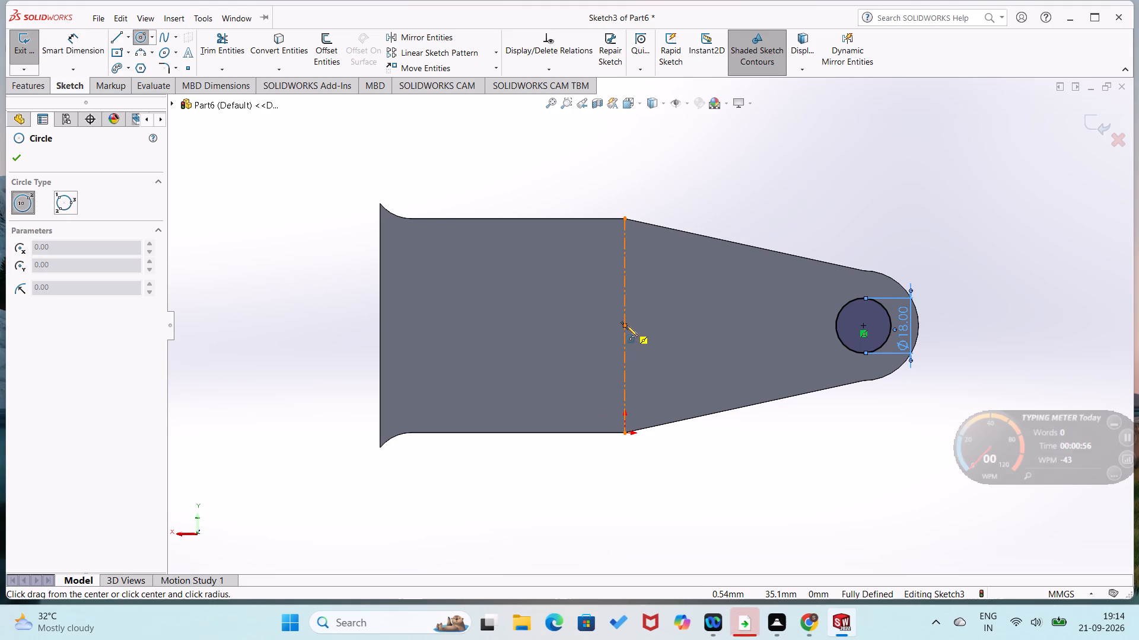
{"action": "left_click", "coordinate": [622, 325]}
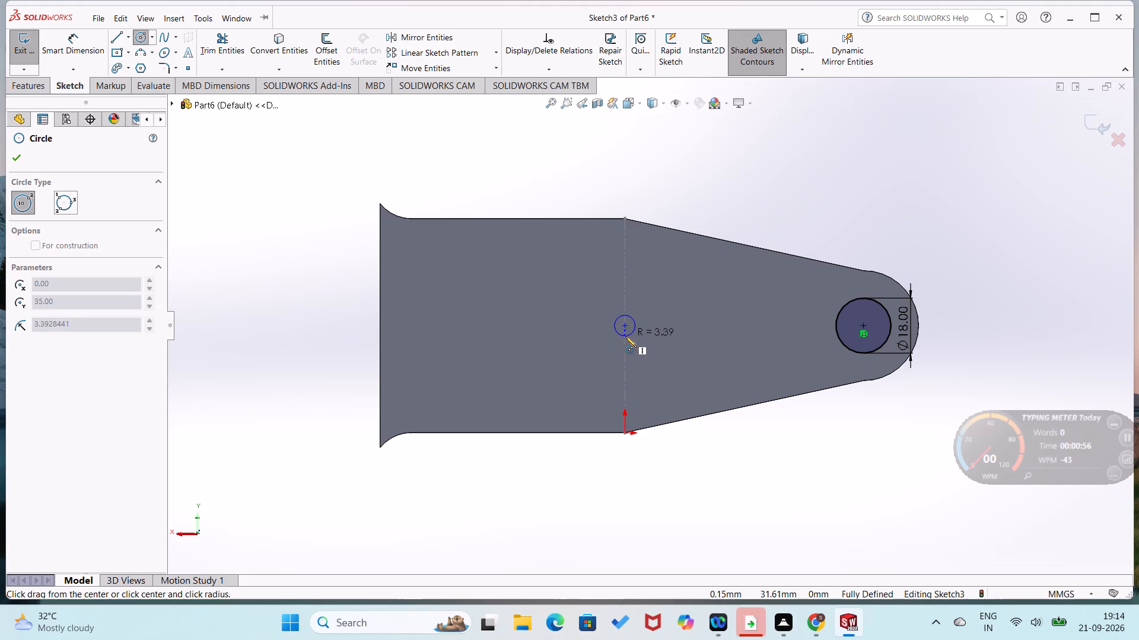
{"action": "left_click", "coordinate": [651, 376]}
{"action": "right_click_drag", "start_coordinate": [683, 334], "coordinate": [734, 271]}
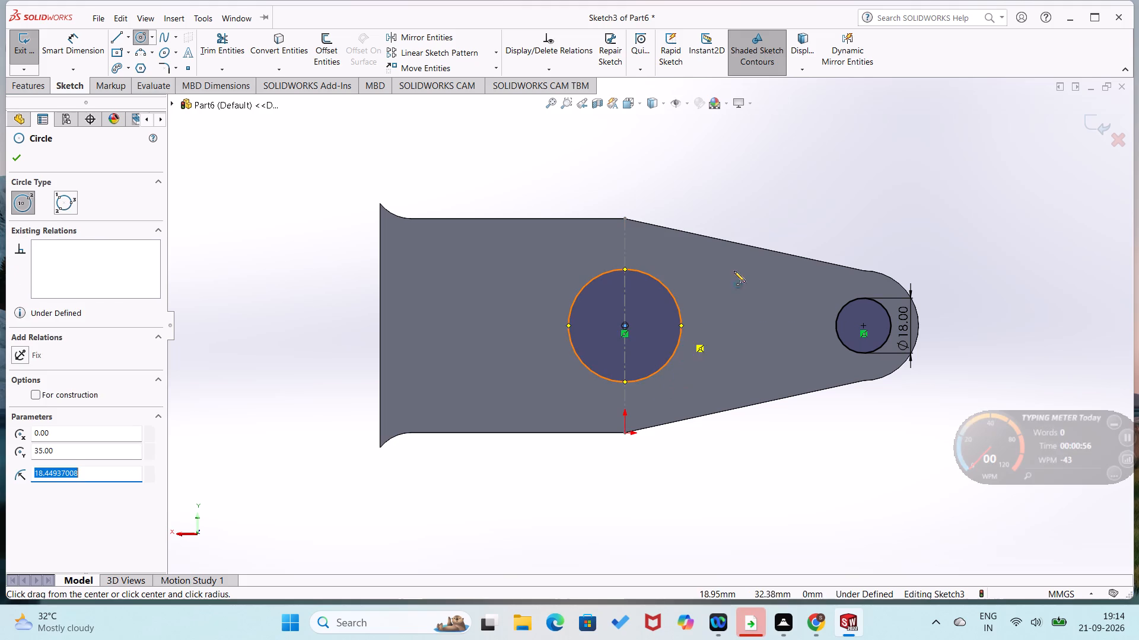
{"action": "right_click_drag", "start_coordinate": [734, 271], "coordinate": [756, 231]}
{"action": "left_click", "coordinate": [678, 317]}
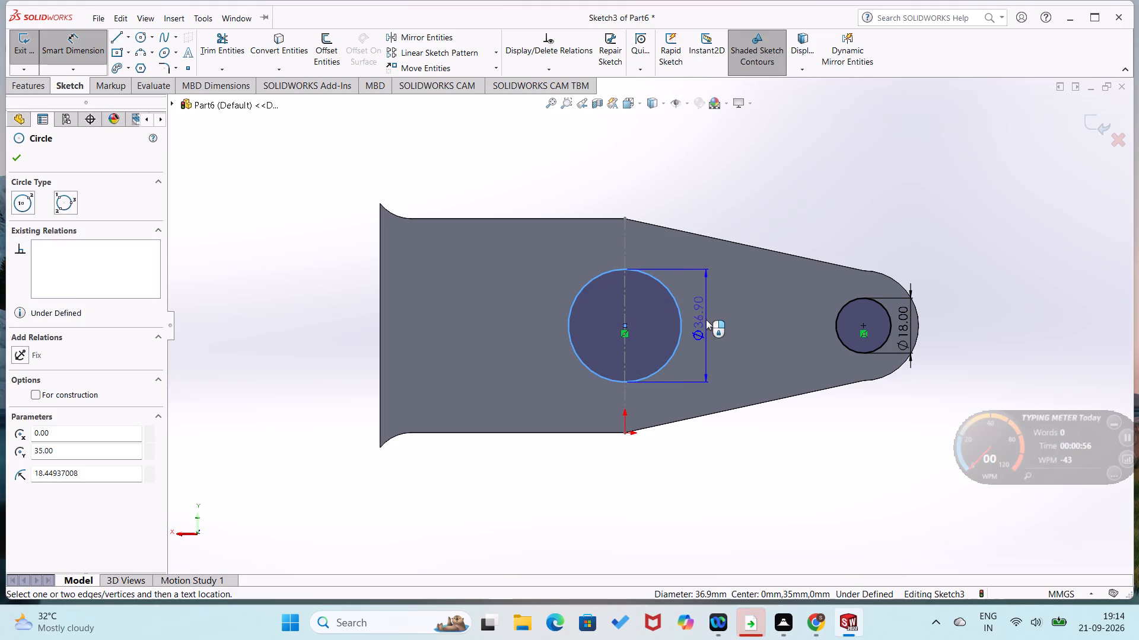
{"action": "left_click", "coordinate": [706, 319]}
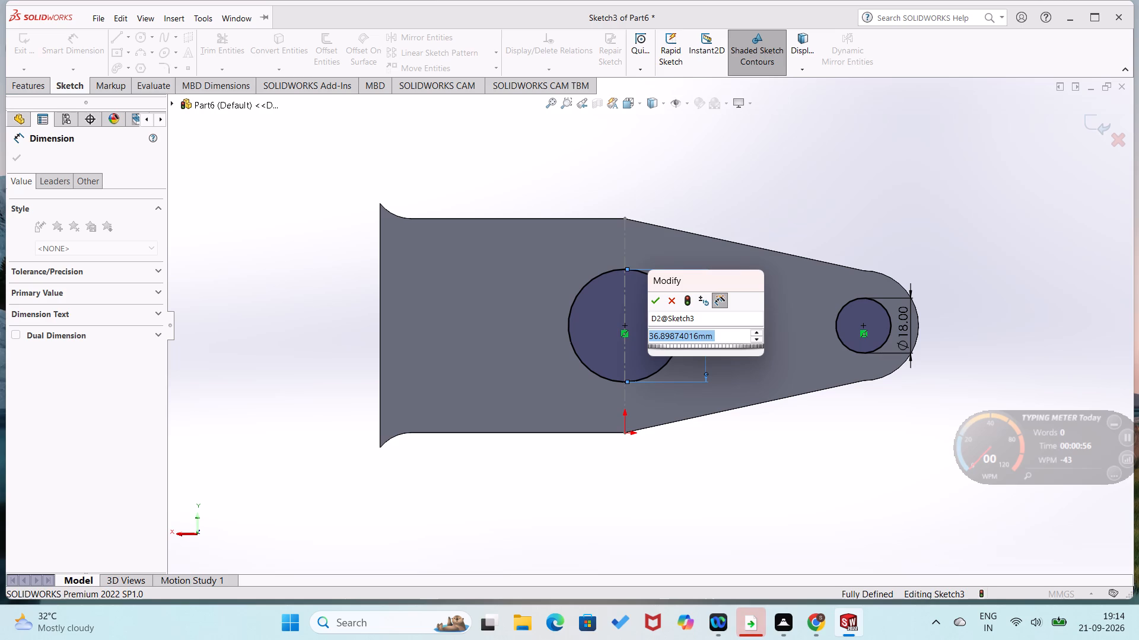
{"action": "type", "text": "28"}
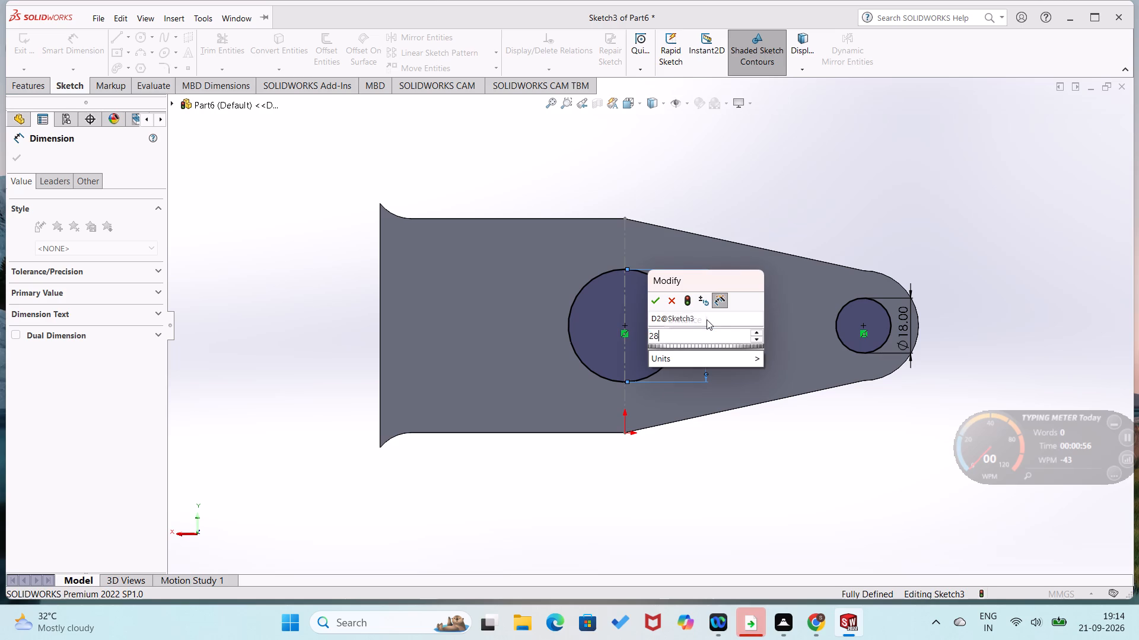
{"action": "key", "text": "Return"}
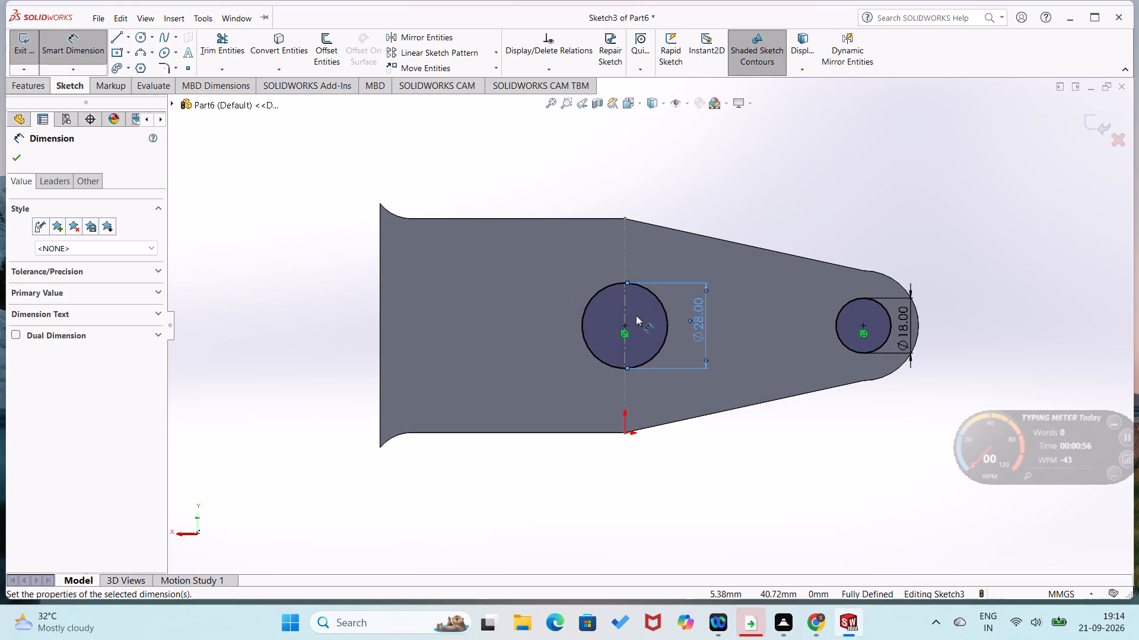
Sketch a larger circle concentric with the 28 mm circle and dimension its diameter to 50 mm.
{"action": "right_click_drag", "start_coordinate": [667, 300], "coordinate": [787, 197]}
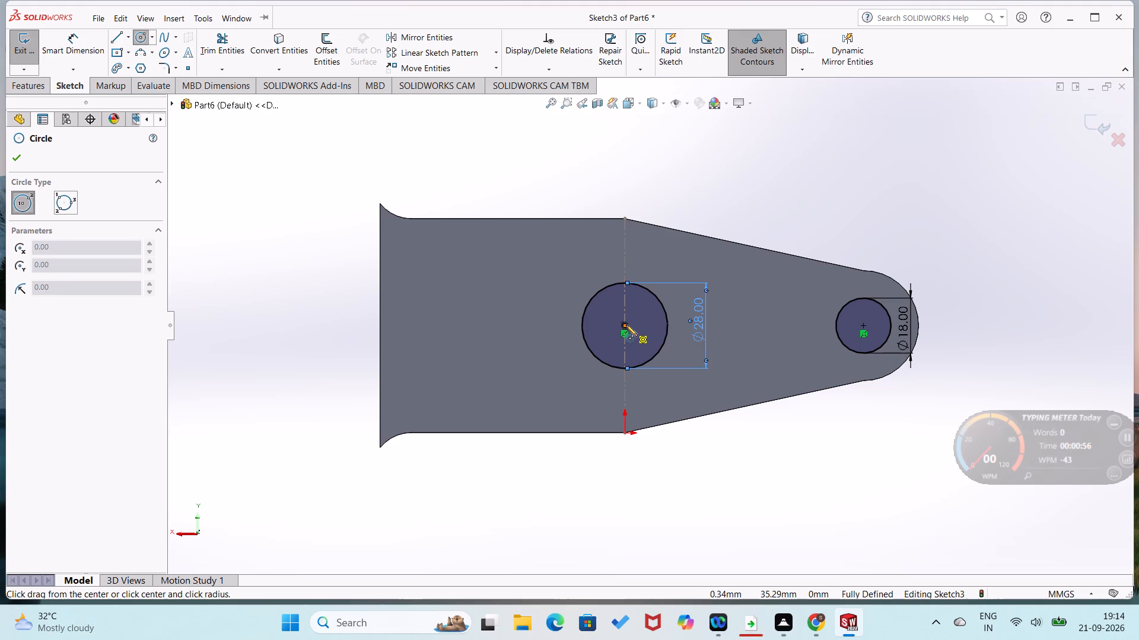
{"action": "left_click", "coordinate": [626, 325]}
{"action": "left_click", "coordinate": [665, 379]}
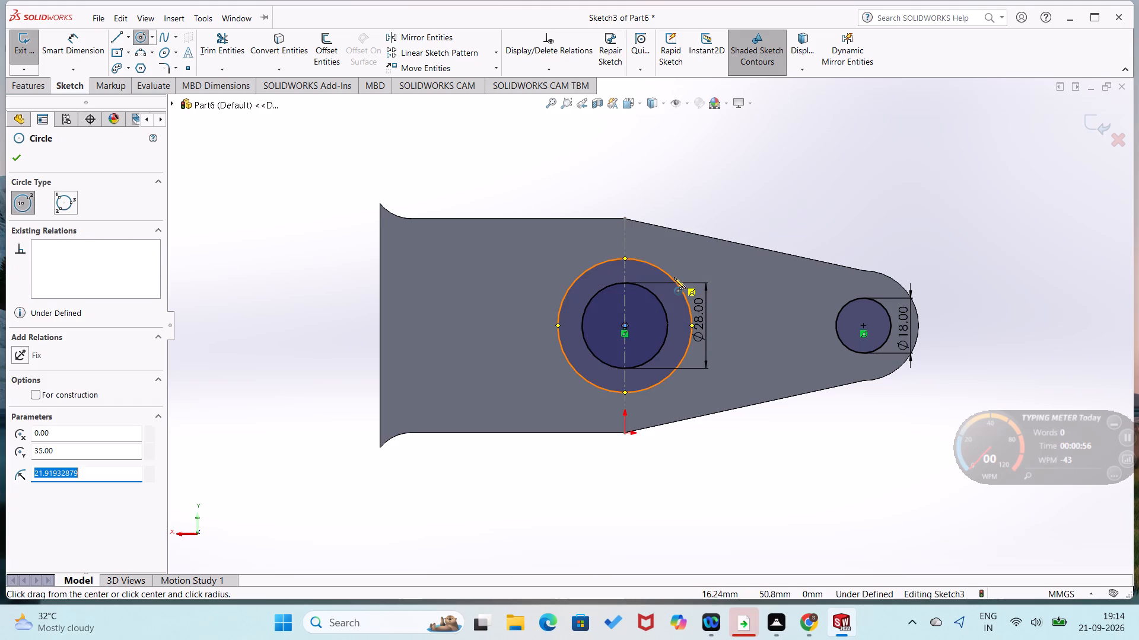
{"action": "right_click_drag", "start_coordinate": [677, 276], "coordinate": [752, 162]}
{"action": "left_click", "coordinate": [669, 271]}
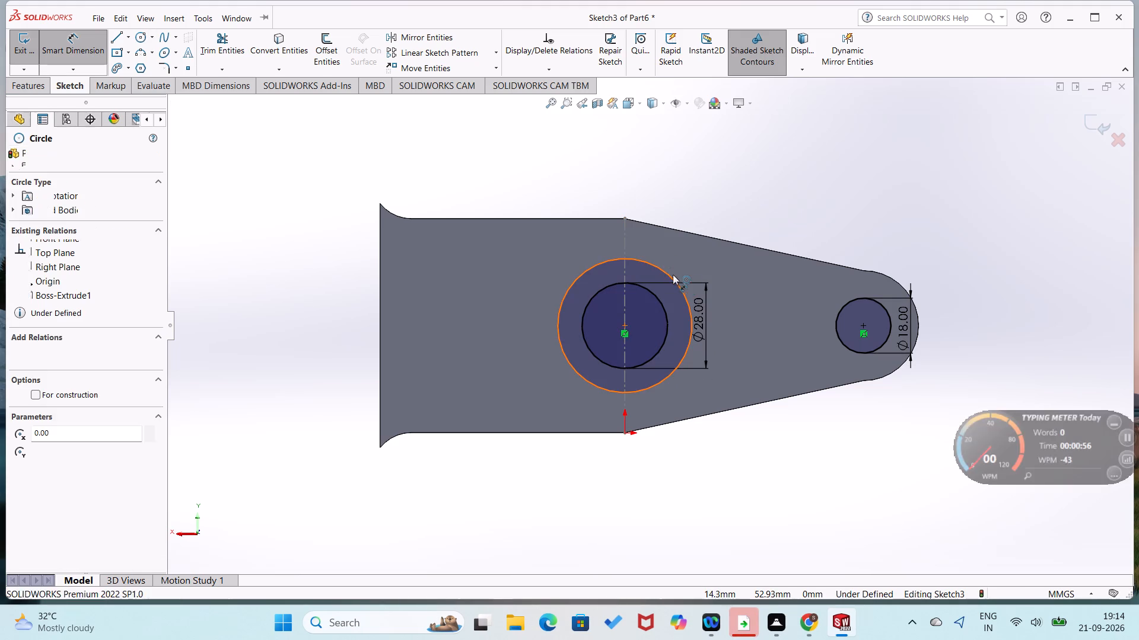
{"action": "left_click", "coordinate": [724, 309]}
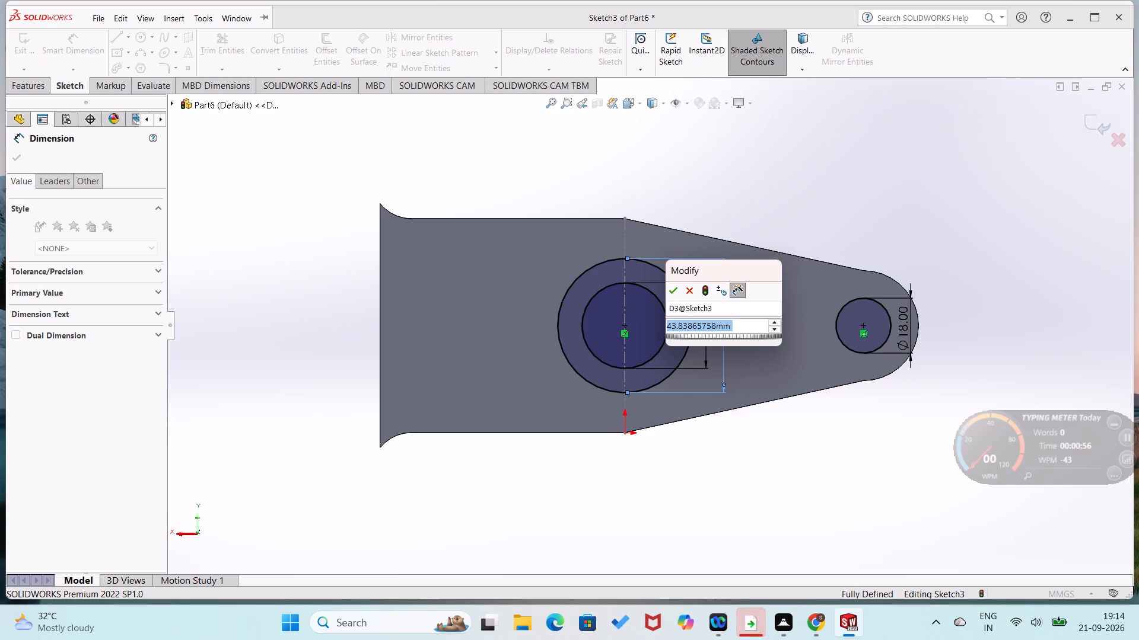
{"action": "key", "text": "8"}
{"action": "key", "text": "BackSpace"}
{"action": "type", "text": "50"}
{"action": "key", "text": "Return"}
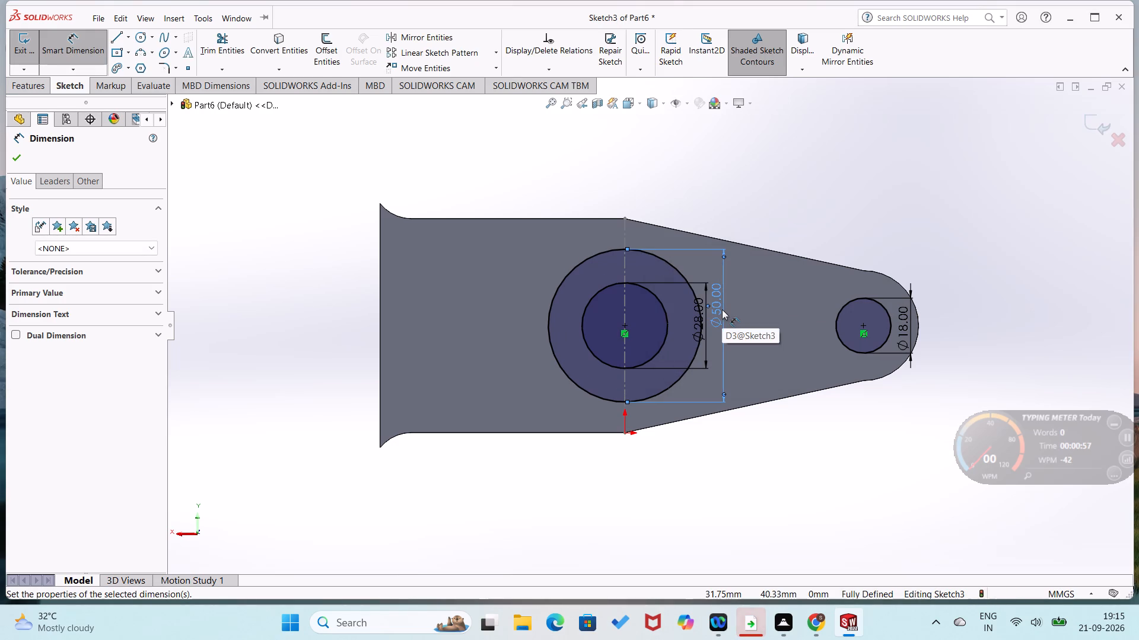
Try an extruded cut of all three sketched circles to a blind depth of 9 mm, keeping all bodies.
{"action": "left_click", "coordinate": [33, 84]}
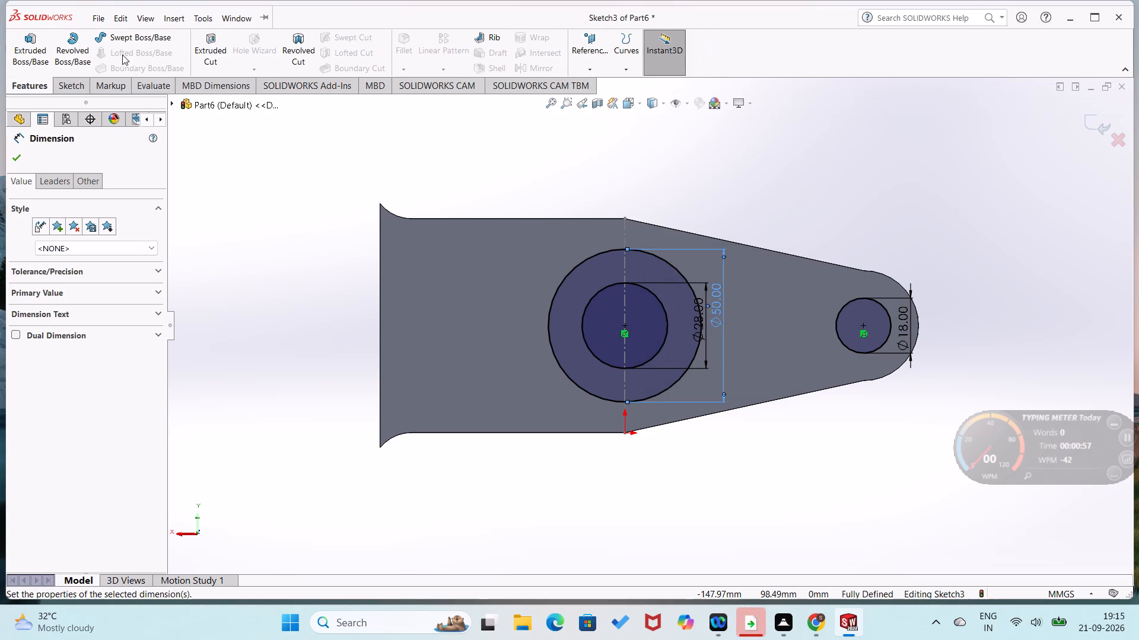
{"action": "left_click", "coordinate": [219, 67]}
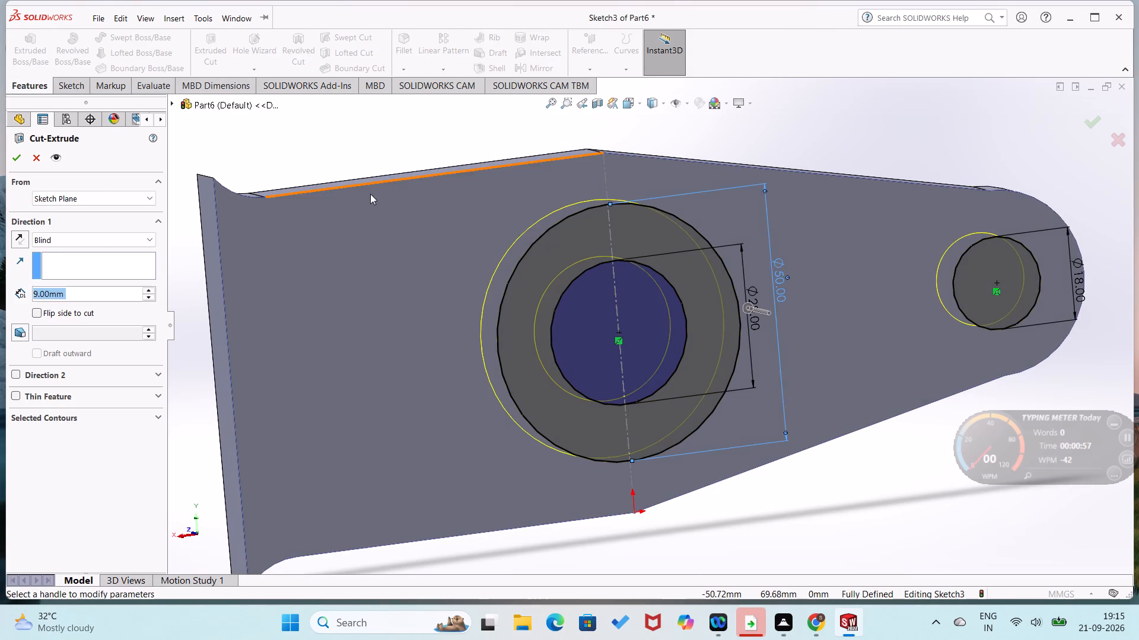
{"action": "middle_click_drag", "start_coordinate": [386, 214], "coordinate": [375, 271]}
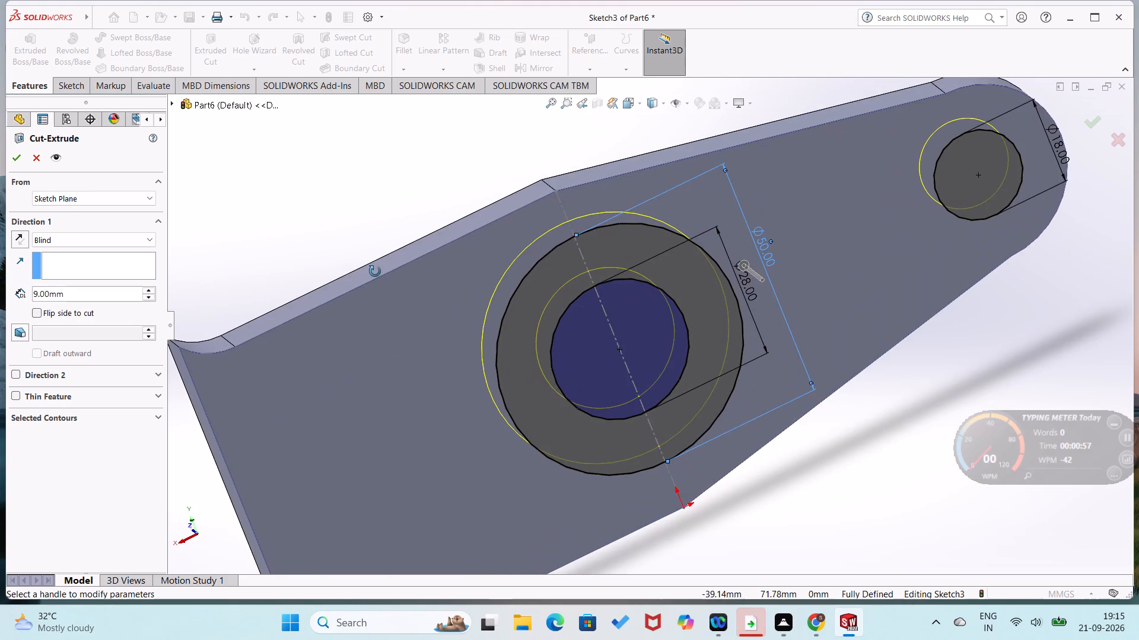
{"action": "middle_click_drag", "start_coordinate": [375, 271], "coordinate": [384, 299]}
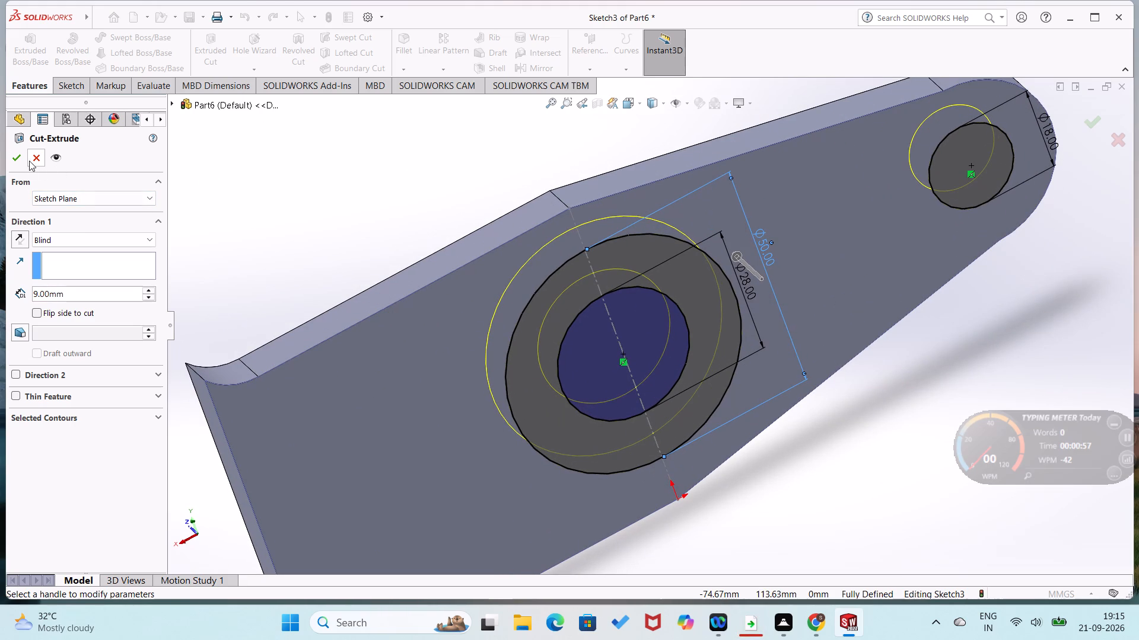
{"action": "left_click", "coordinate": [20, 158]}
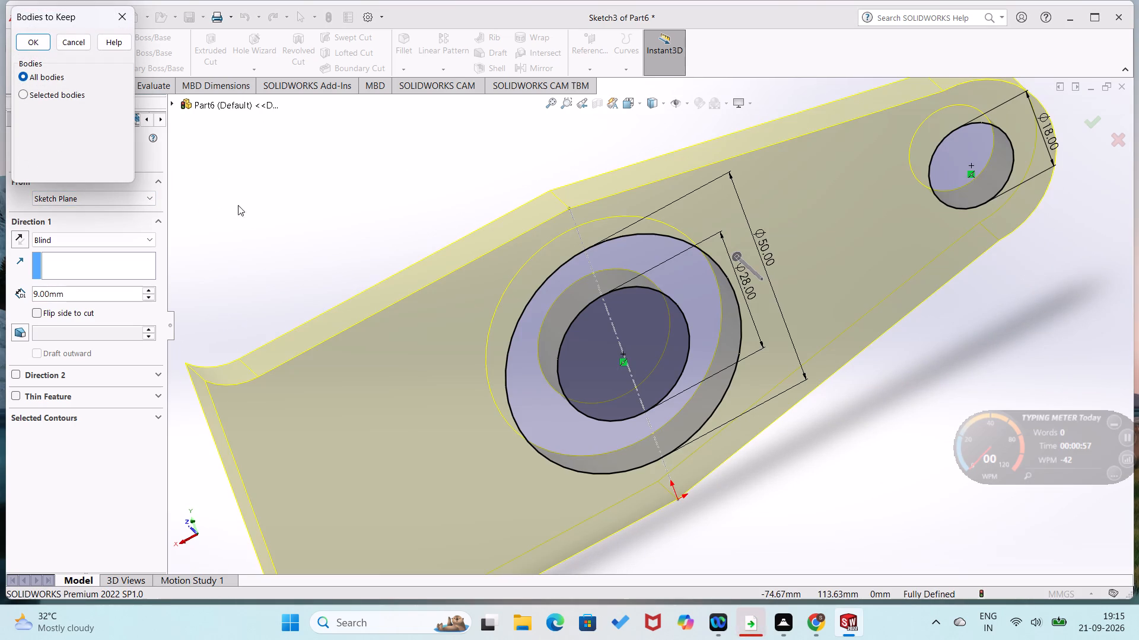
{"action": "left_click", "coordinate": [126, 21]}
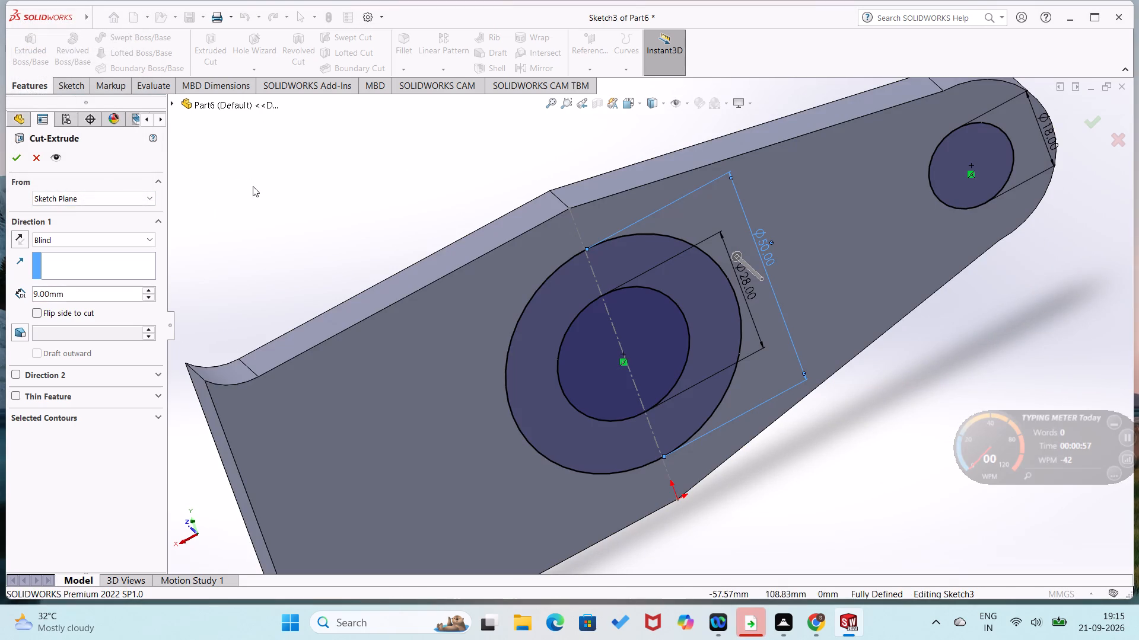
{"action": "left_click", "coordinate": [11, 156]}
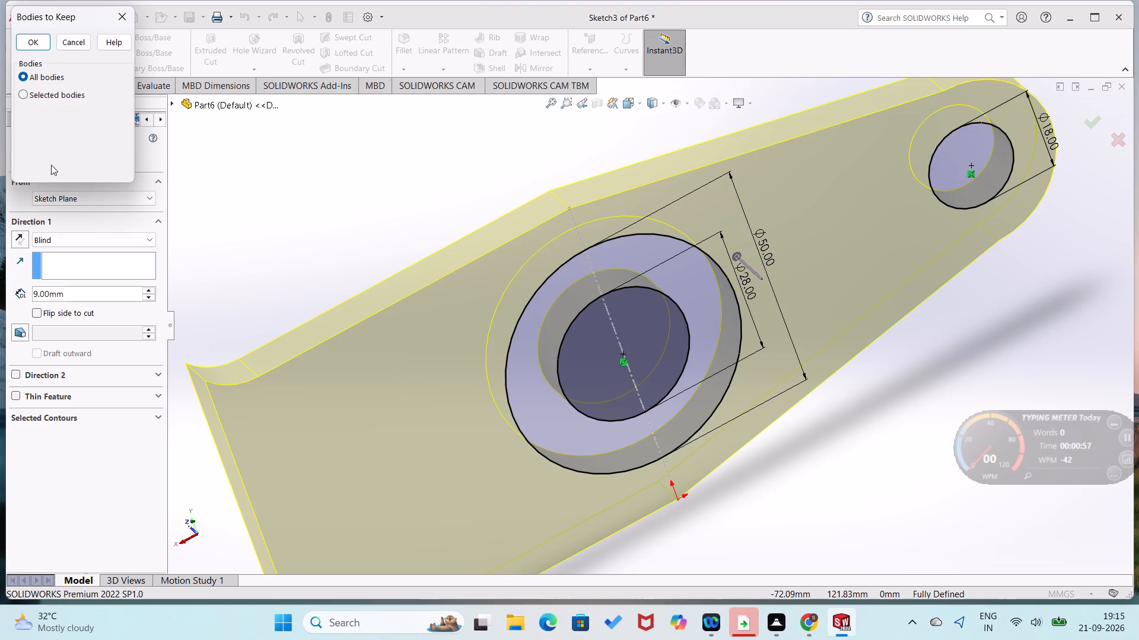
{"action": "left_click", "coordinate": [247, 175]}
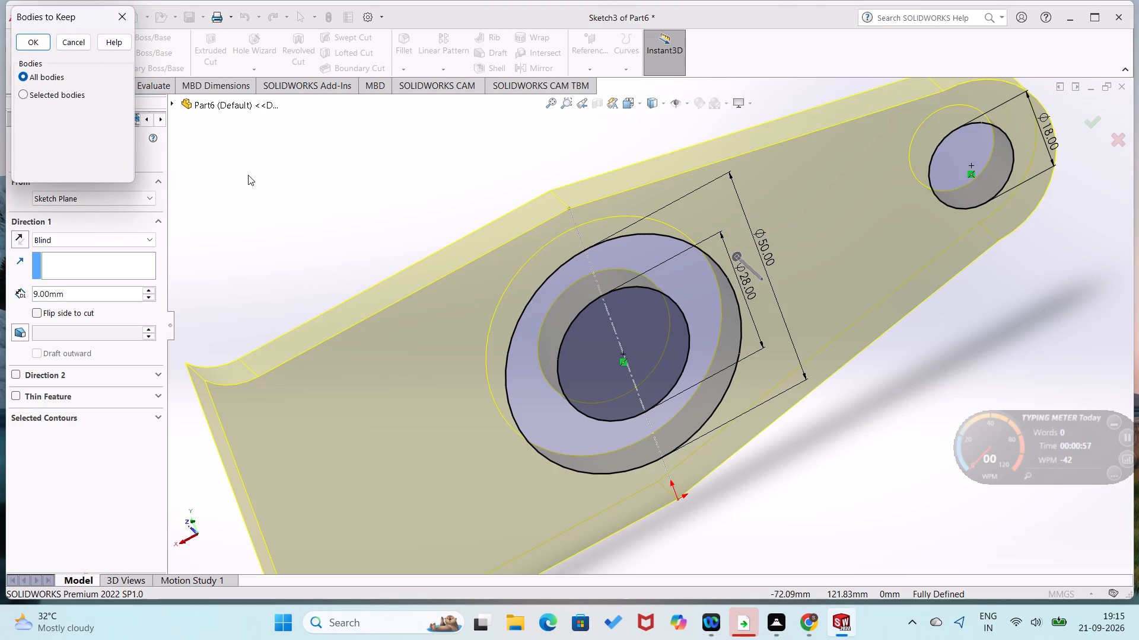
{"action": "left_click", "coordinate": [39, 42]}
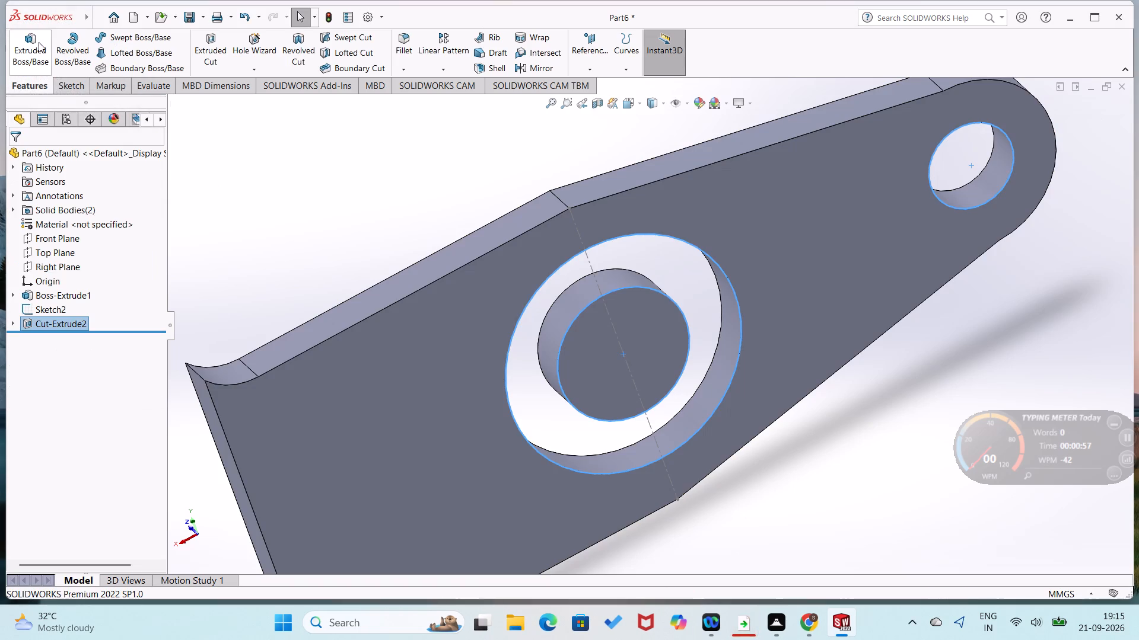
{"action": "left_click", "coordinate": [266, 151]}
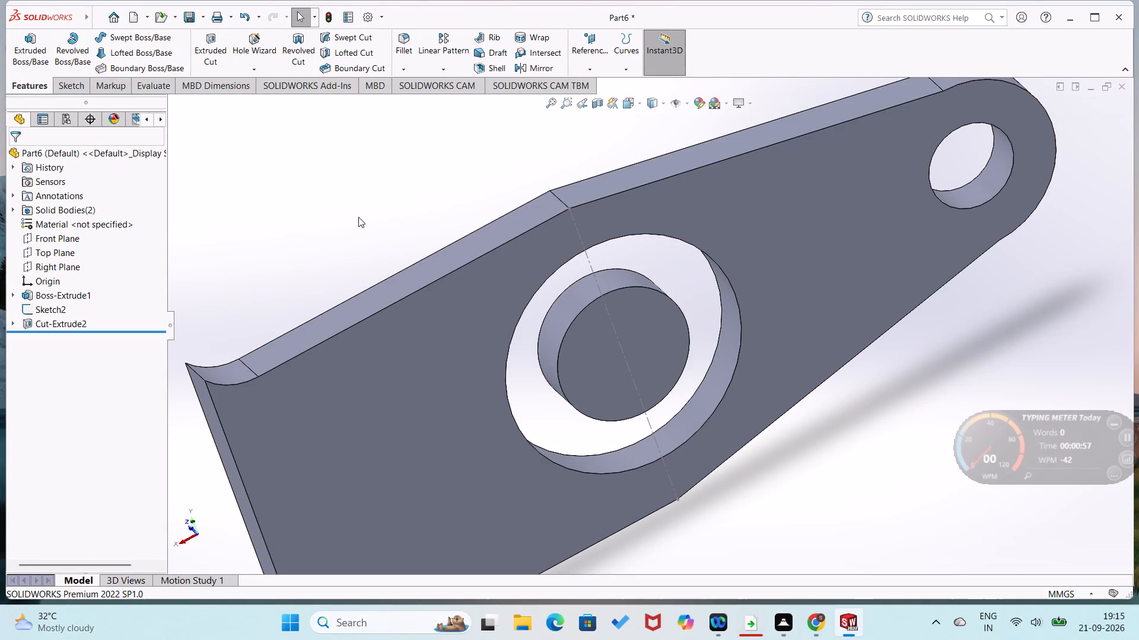
Undo the extruded cut and the 50 mm and 28 mm circles, keeping only the 18 mm circle in the sketch.
{"action": "key", "text": "ctrl+z"}
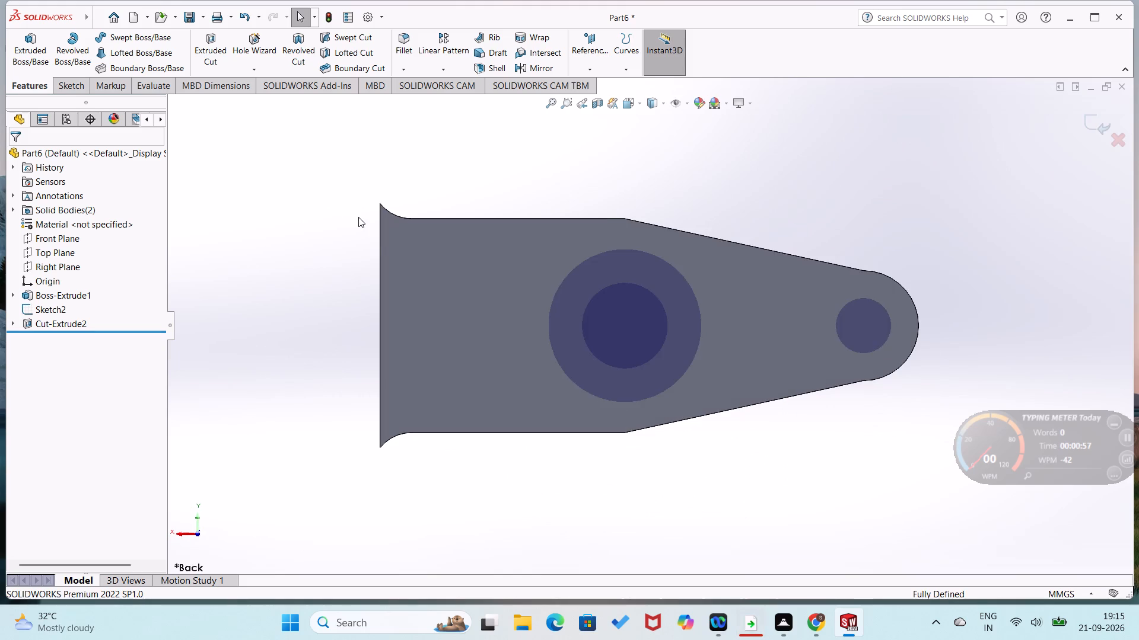
{"action": "key", "text": "ctrl+z"}
{"action": "key", "text": "ctrl+z"}
{"action": "key", "text": "ctrl+z"}
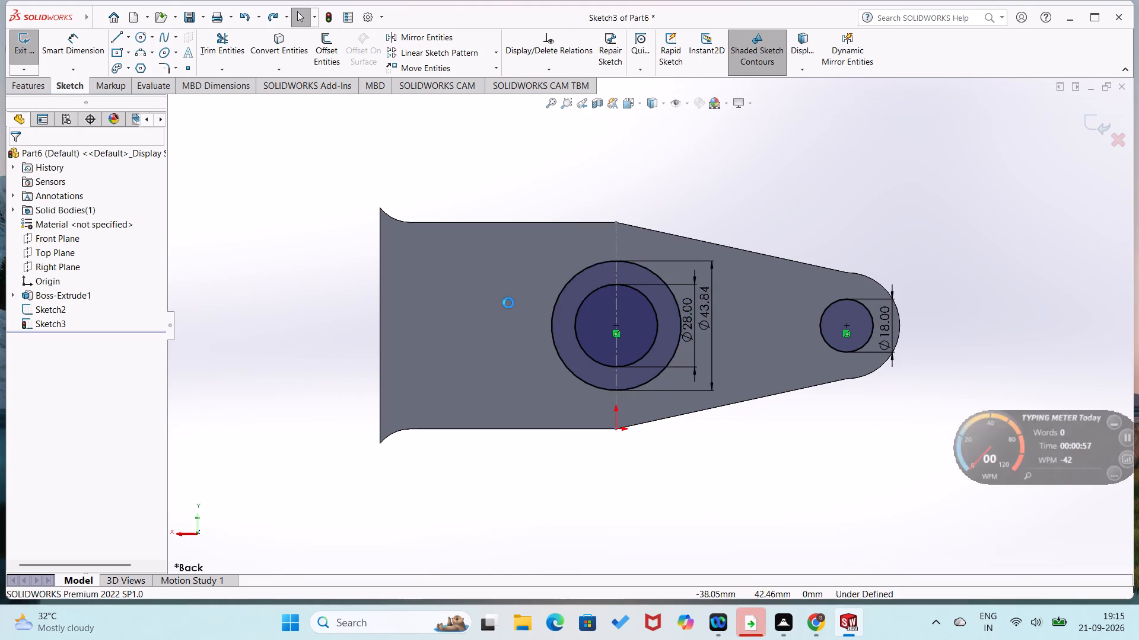
{"action": "key", "text": "ctrl+z"}
{"action": "key", "text": "ctrl+z"}
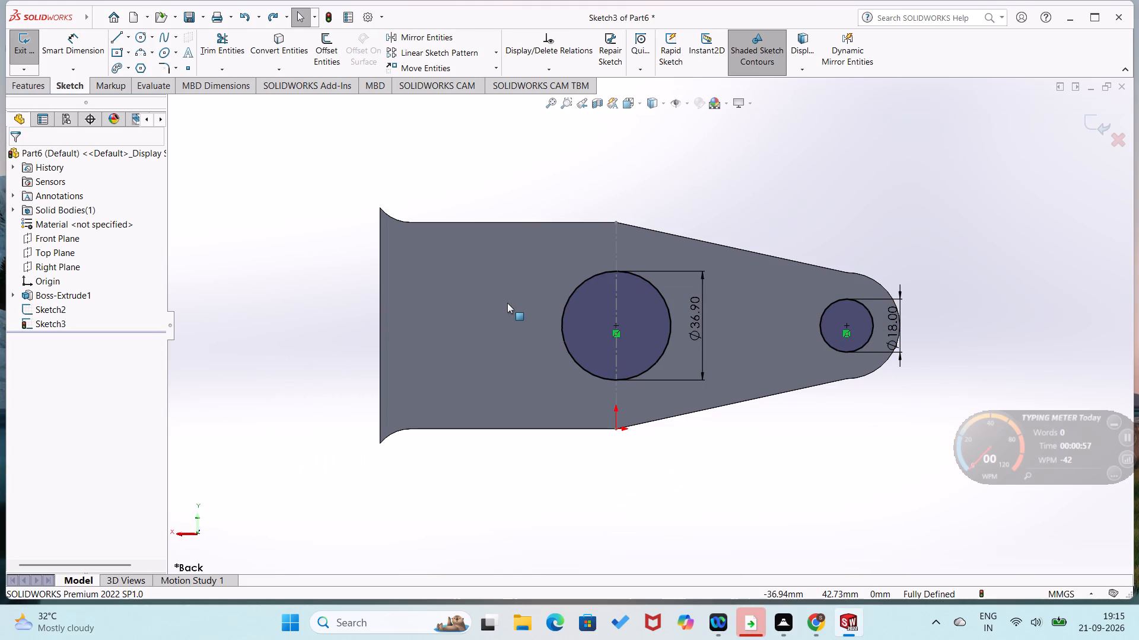
{"action": "key", "text": "ctrl+z"}
{"action": "key", "text": "ctrl+z"}
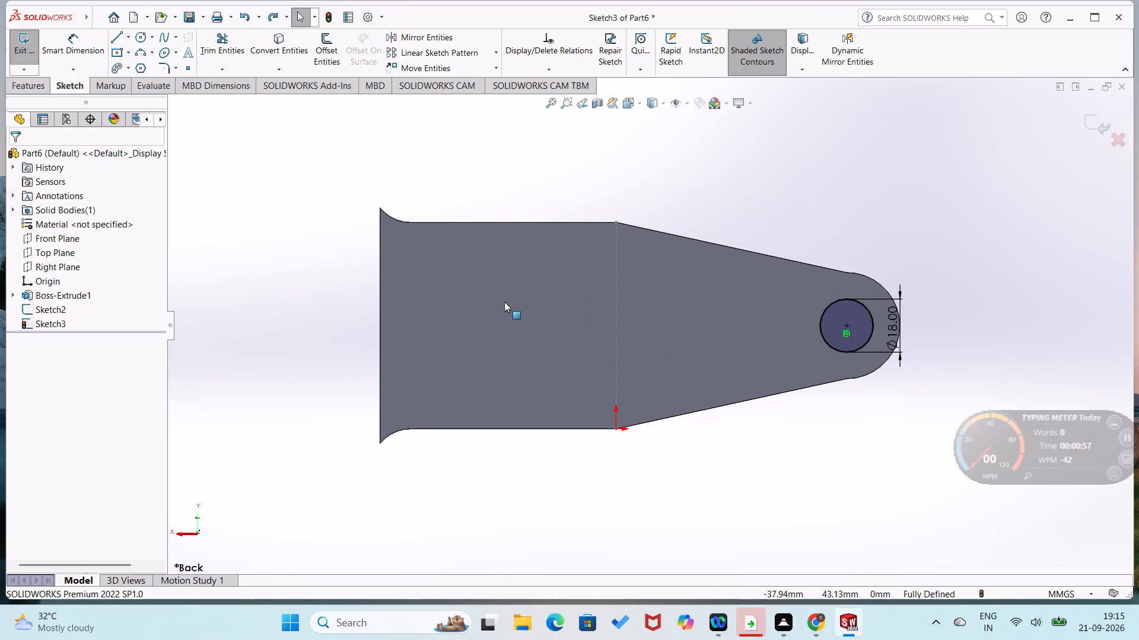
Cut-extrude the 18 mm circle at the rounded end to a blind depth of 9 mm.
{"action": "left_click", "coordinate": [27, 89]}
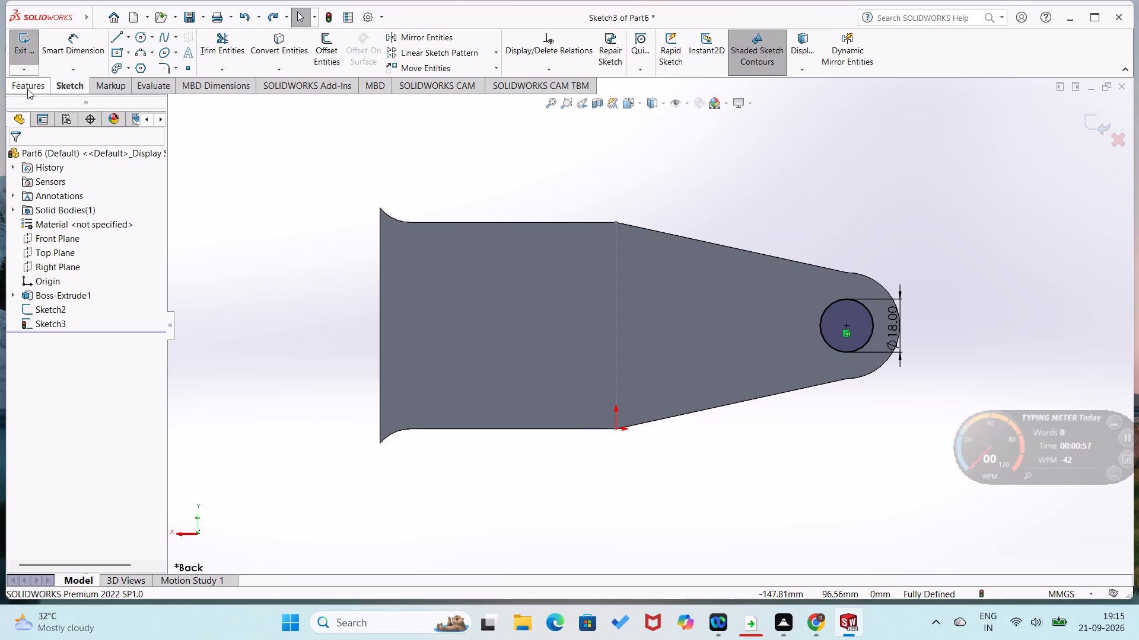
{"action": "left_click", "coordinate": [215, 58]}
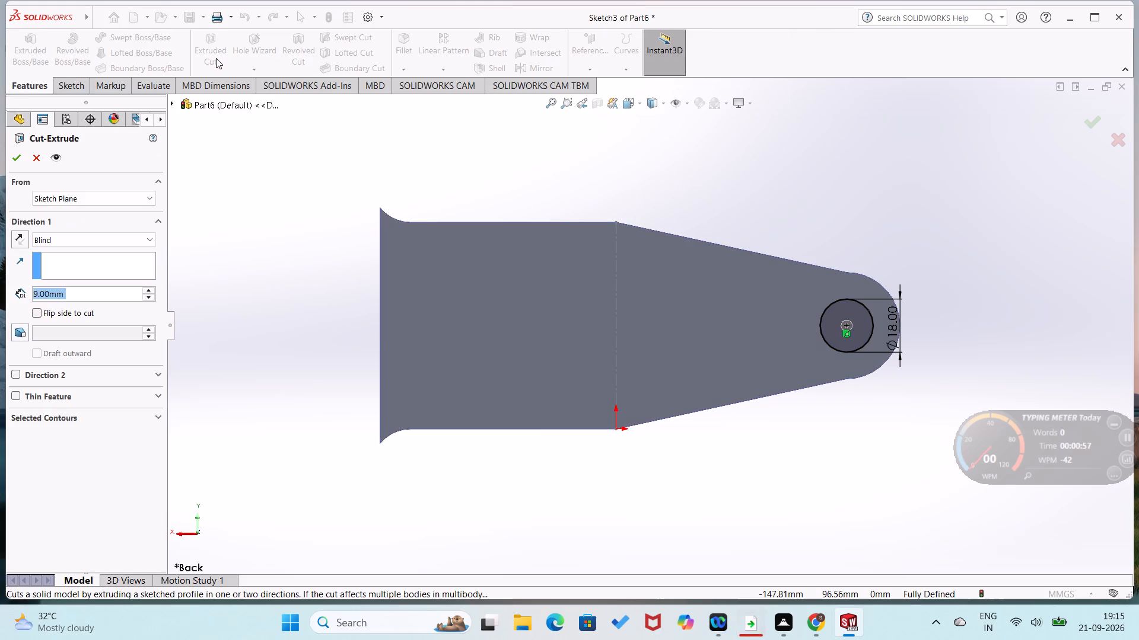
{"action": "middle_click_drag", "start_coordinate": [234, 199], "coordinate": [269, 325]}
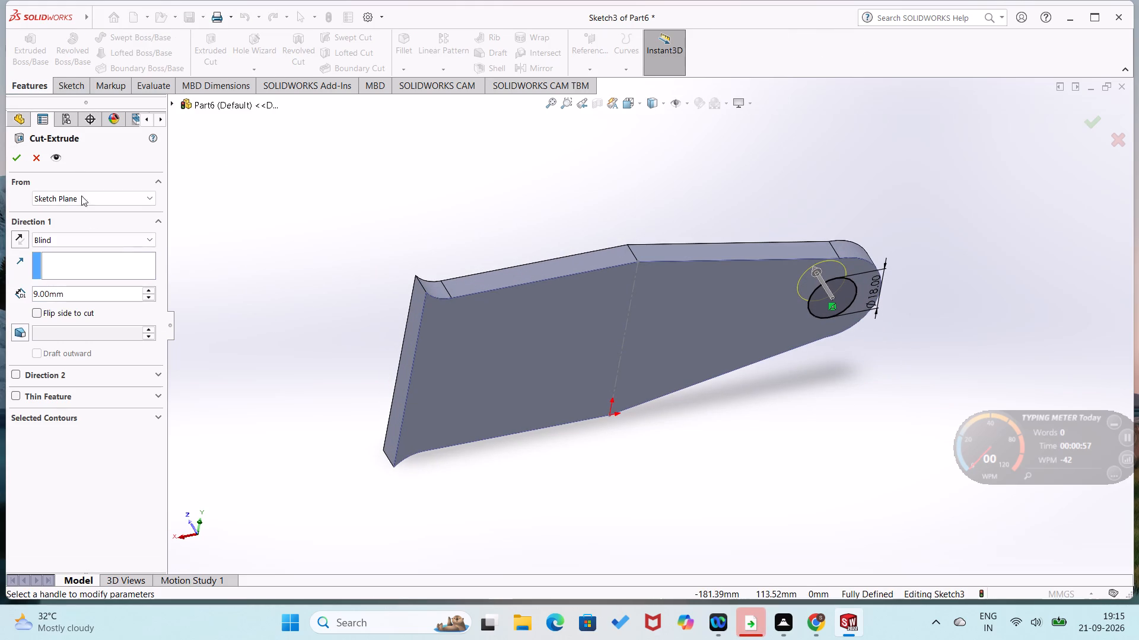
{"action": "left_click", "coordinate": [12, 155]}
{"action": "left_click", "coordinate": [371, 249]}
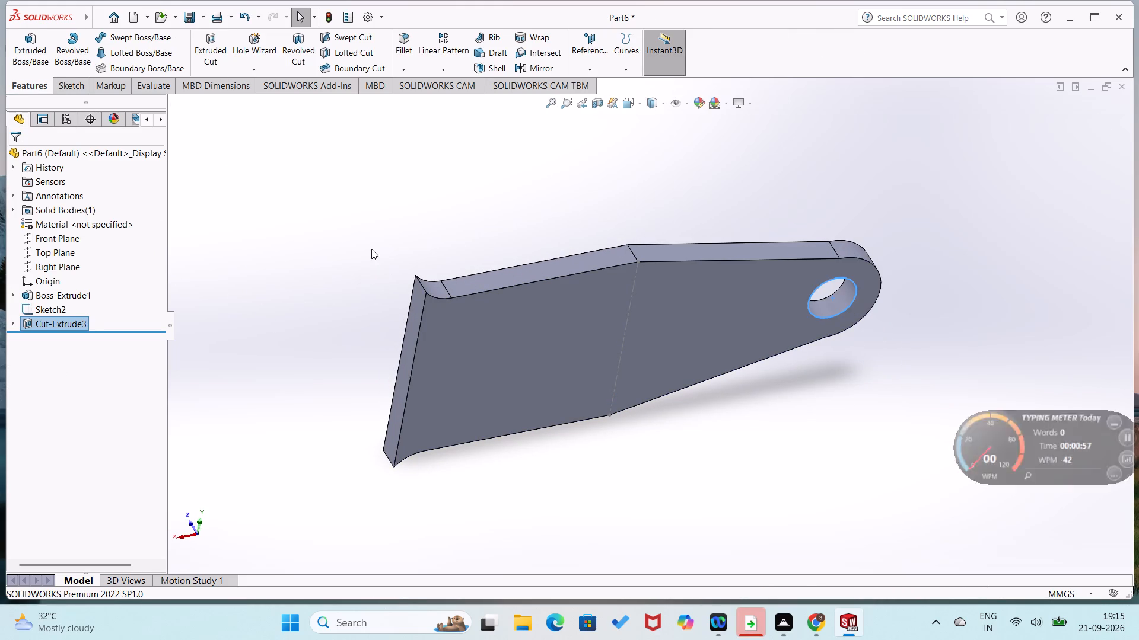
In a new sketch on the plate's back face, draw a circle at the construction line's midpoint and dimension its diameter to 50 mm.
{"action": "right_click", "coordinate": [567, 375]}
{"action": "left_click", "coordinate": [601, 348]}
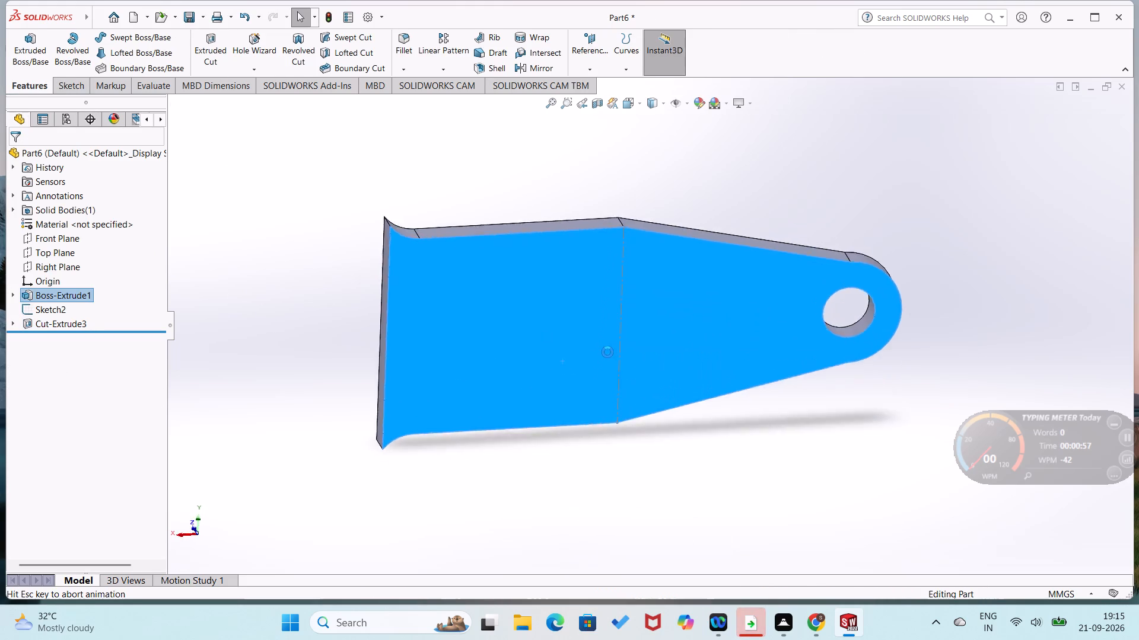
{"action": "left_click", "coordinate": [726, 480]}
{"action": "right_click_drag", "start_coordinate": [767, 409], "coordinate": [821, 319]}
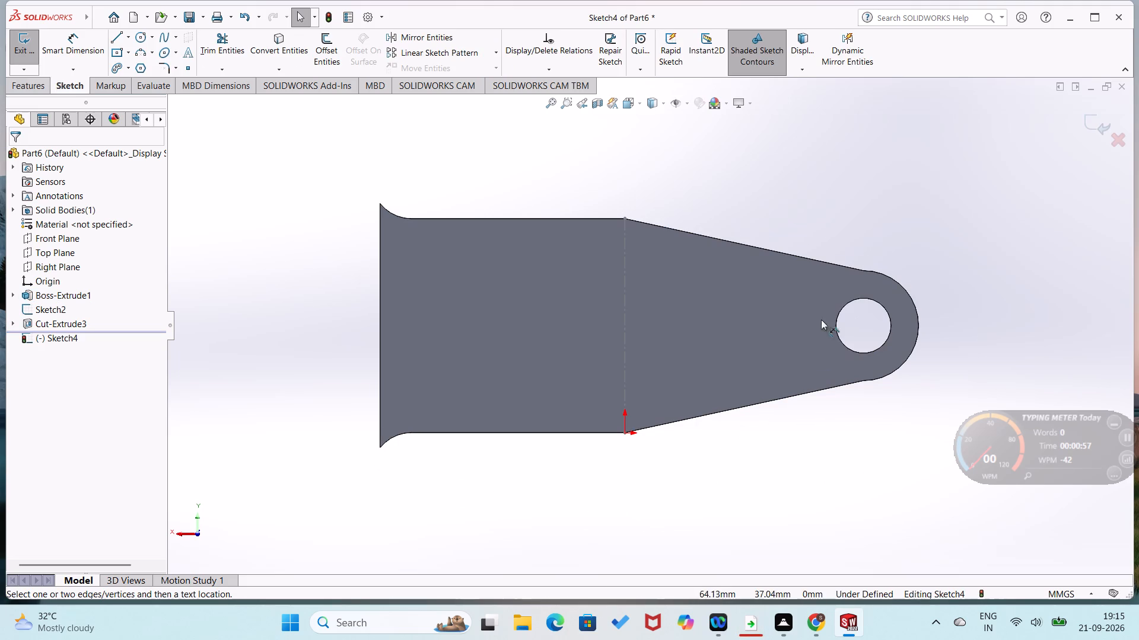
{"action": "right_click_drag", "start_coordinate": [635, 326], "coordinate": [718, 233]}
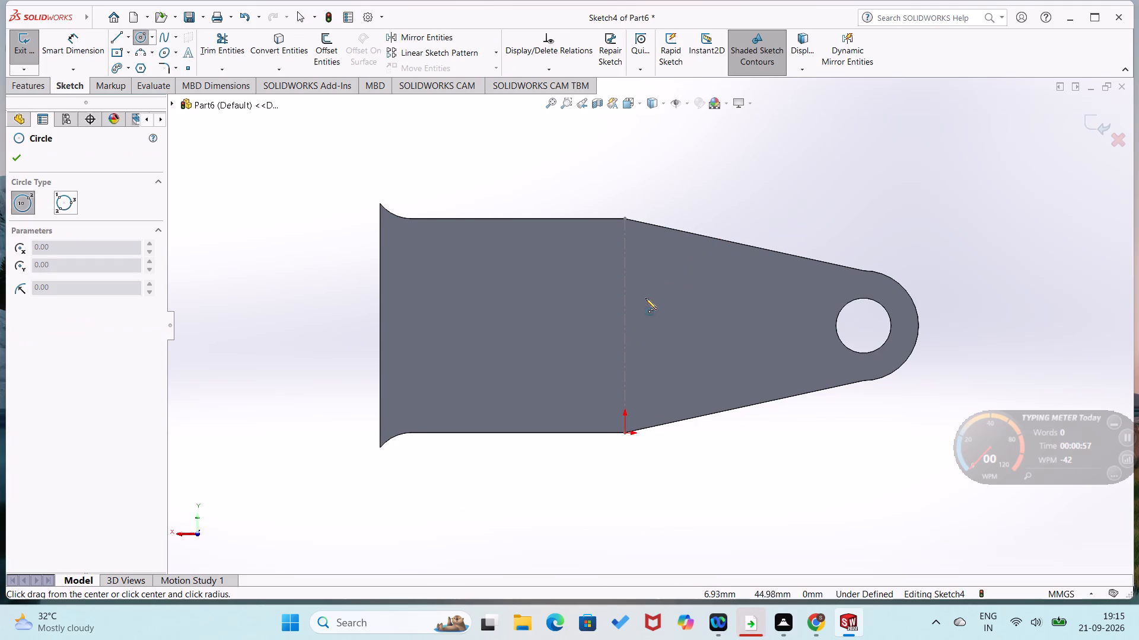
{"action": "left_click", "coordinate": [624, 325]}
{"action": "left_click", "coordinate": [646, 358]}
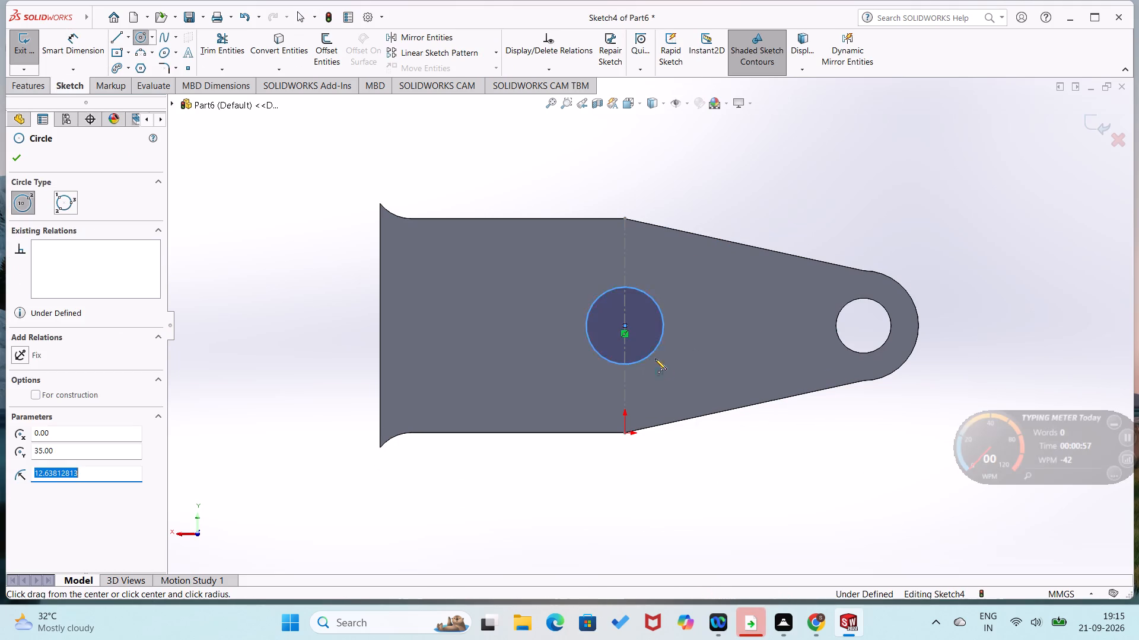
{"action": "right_click_drag", "start_coordinate": [676, 341], "coordinate": [709, 232]}
{"action": "left_click", "coordinate": [659, 312]}
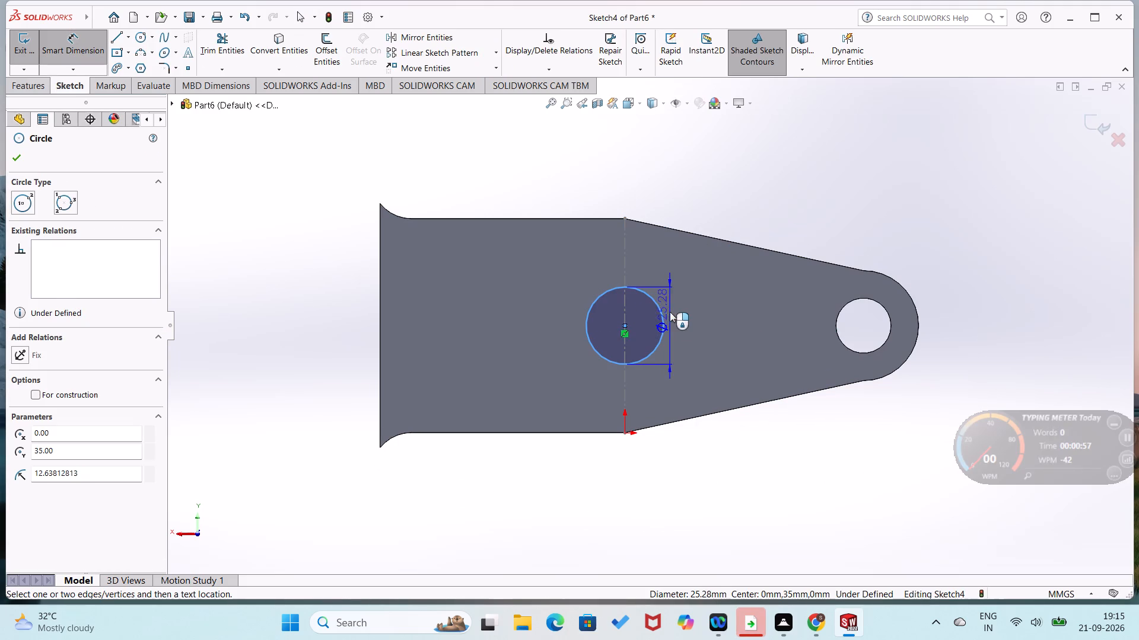
{"action": "left_click", "coordinate": [689, 324]}
{"action": "type", "text": "80"}
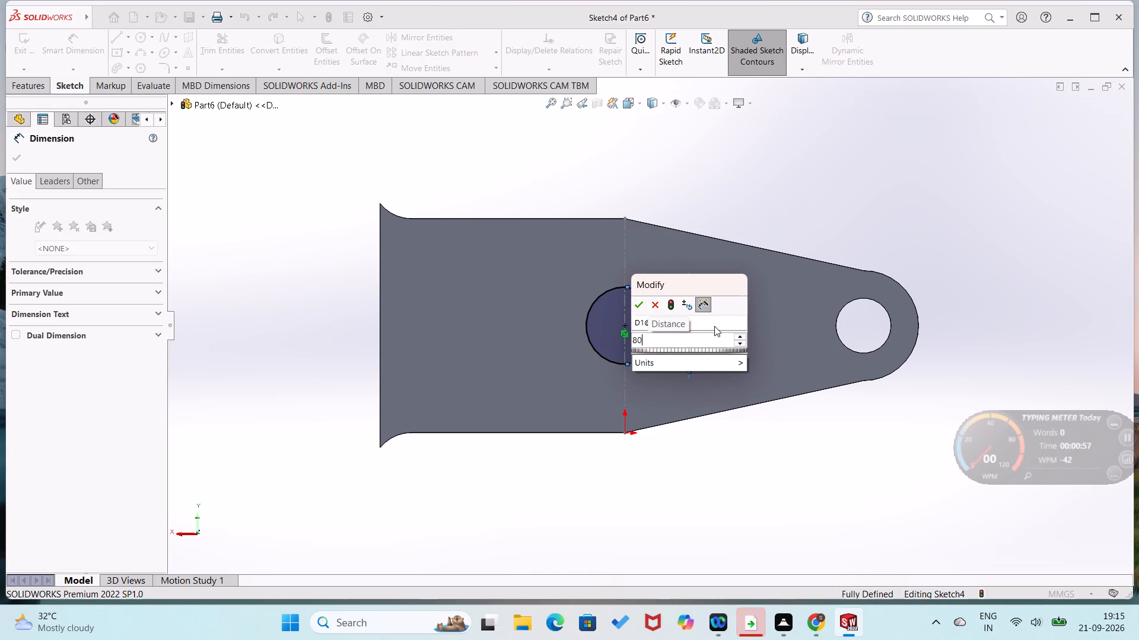
{"action": "key", "text": "BackSpace"}
{"action": "key", "text": "BackSpace"}
{"action": "type", "text": "50"}
{"action": "key", "text": "Return"}
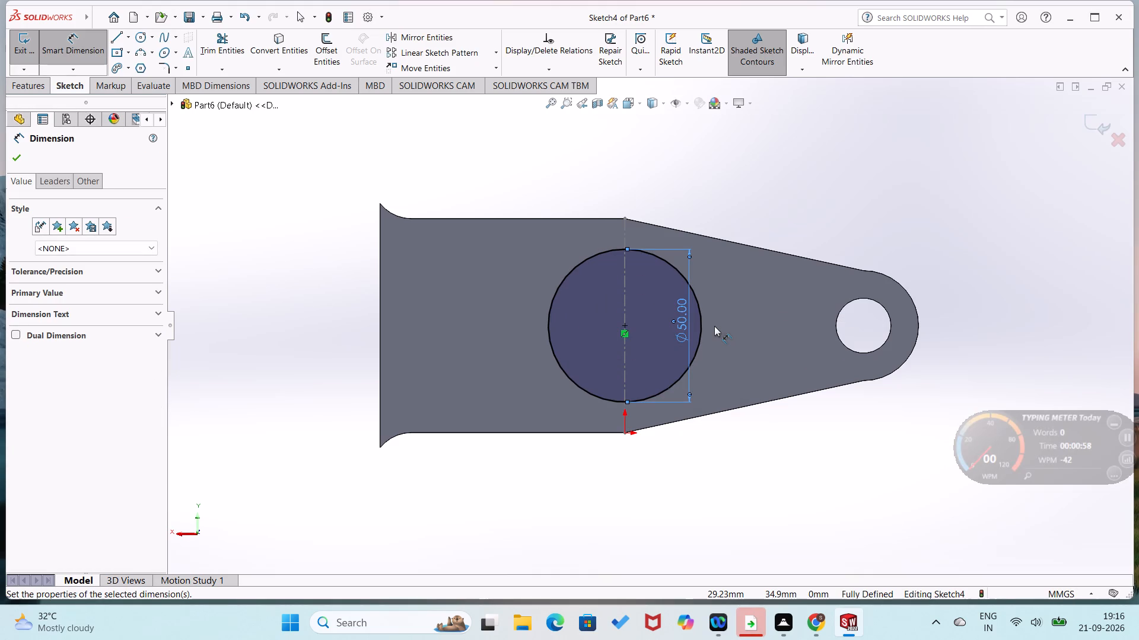
Extrude the 50 mm circle outward from the plate as a blind boss 20 mm deep, merged with the plate.
{"action": "left_click", "coordinate": [44, 85]}
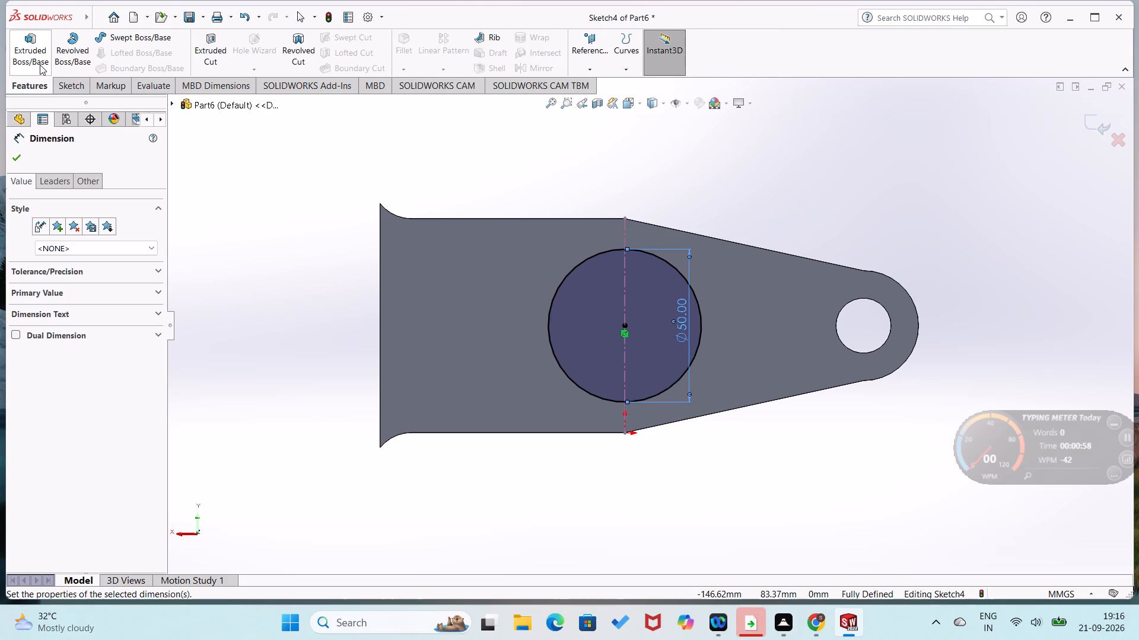
{"action": "left_click", "coordinate": [40, 65]}
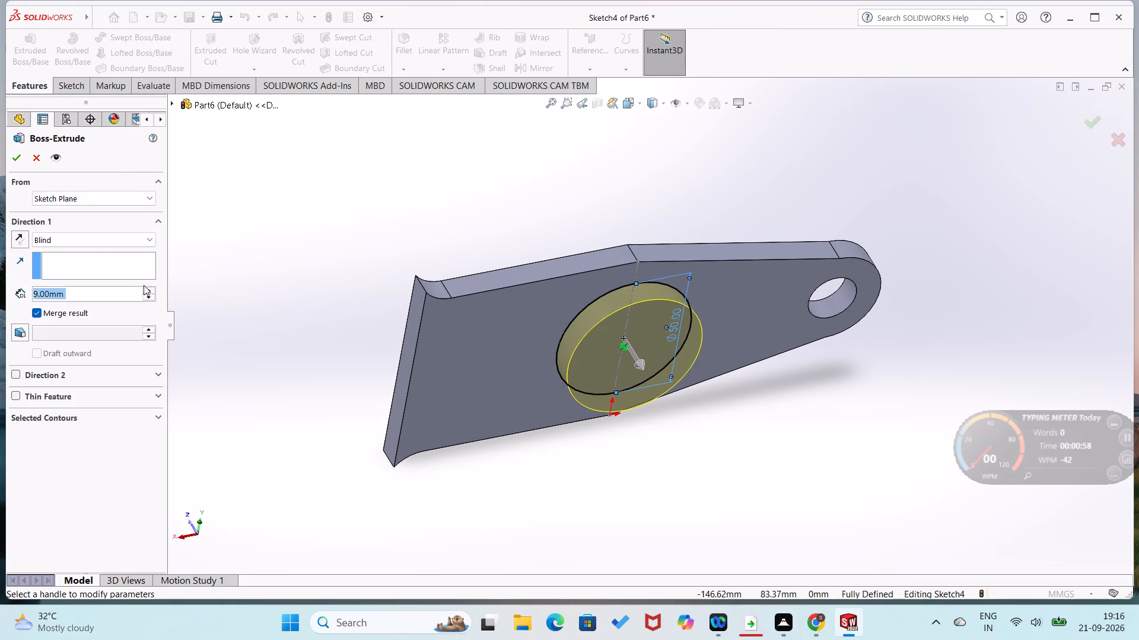
{"action": "type", "text": "20"}
{"action": "key", "text": "Return"}
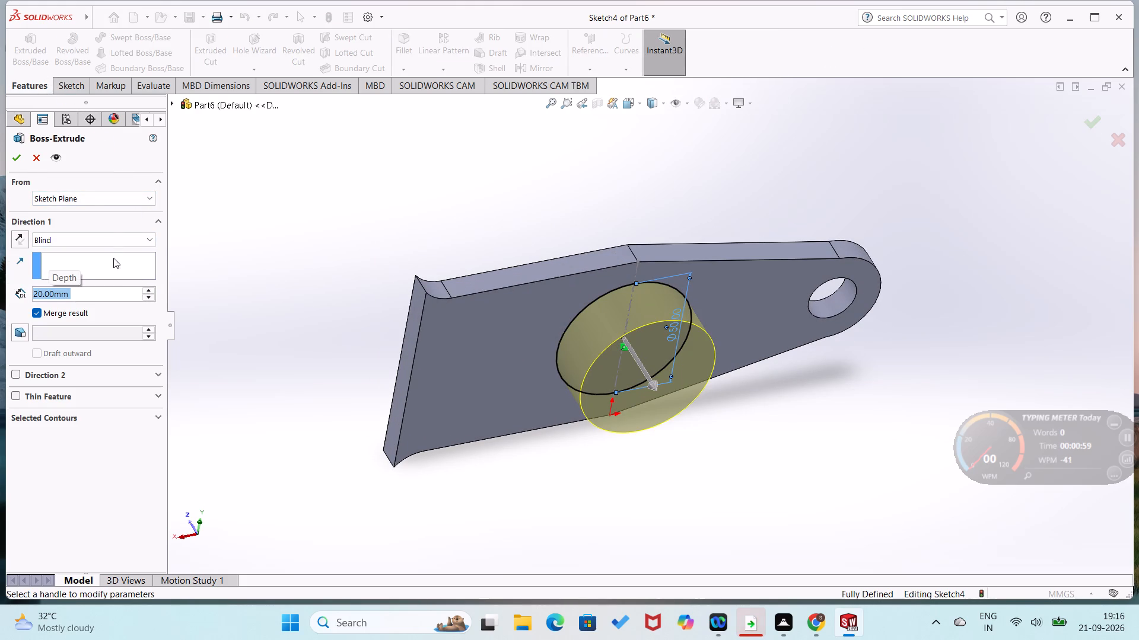
{"action": "left_click", "coordinate": [15, 161]}
{"action": "left_click_drag", "start_coordinate": [297, 313], "coordinate": [303, 315]}
On the boss's end face, sketch a circle concentric with the boss and dimension its diameter to 28 mm.
{"action": "right_click", "coordinate": [668, 379]}
{"action": "left_click", "coordinate": [695, 343]}
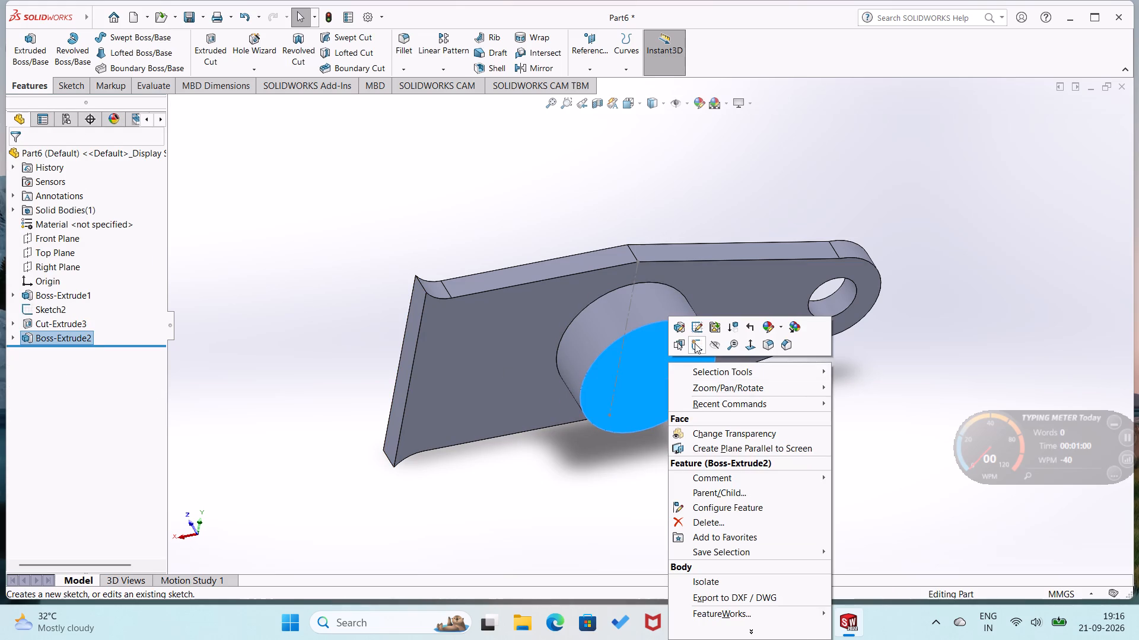
{"action": "left_click", "coordinate": [324, 341]}
{"action": "right_click_drag", "start_coordinate": [324, 341], "coordinate": [394, 245]}
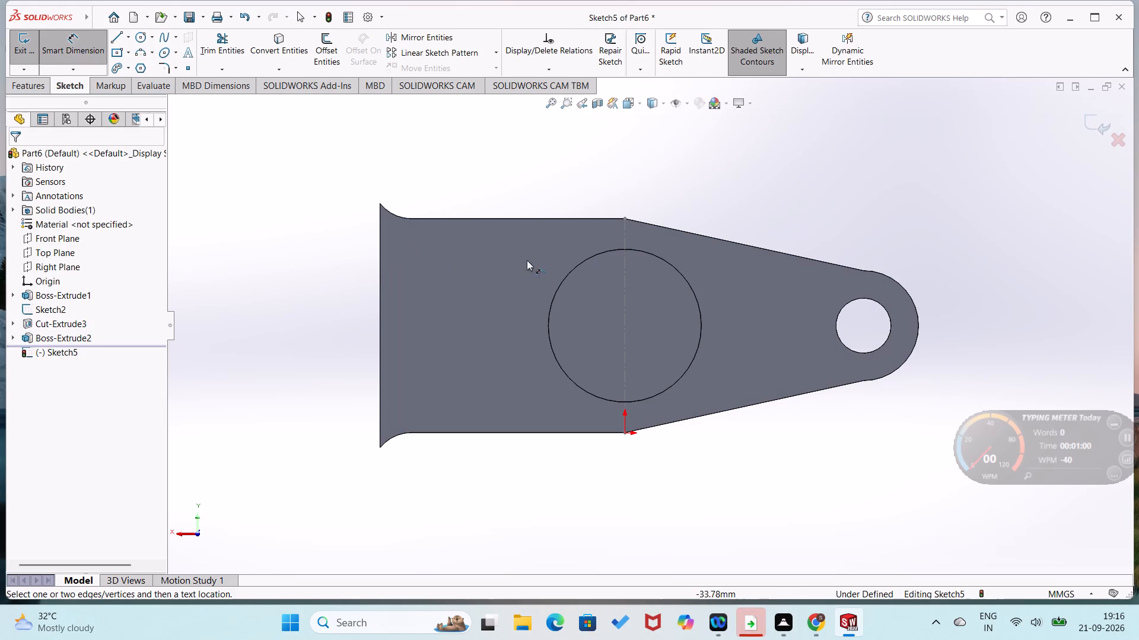
{"action": "right_click_drag", "start_coordinate": [551, 302], "coordinate": [644, 175]}
{"action": "right_click_drag", "start_coordinate": [639, 220], "coordinate": [811, 161]}
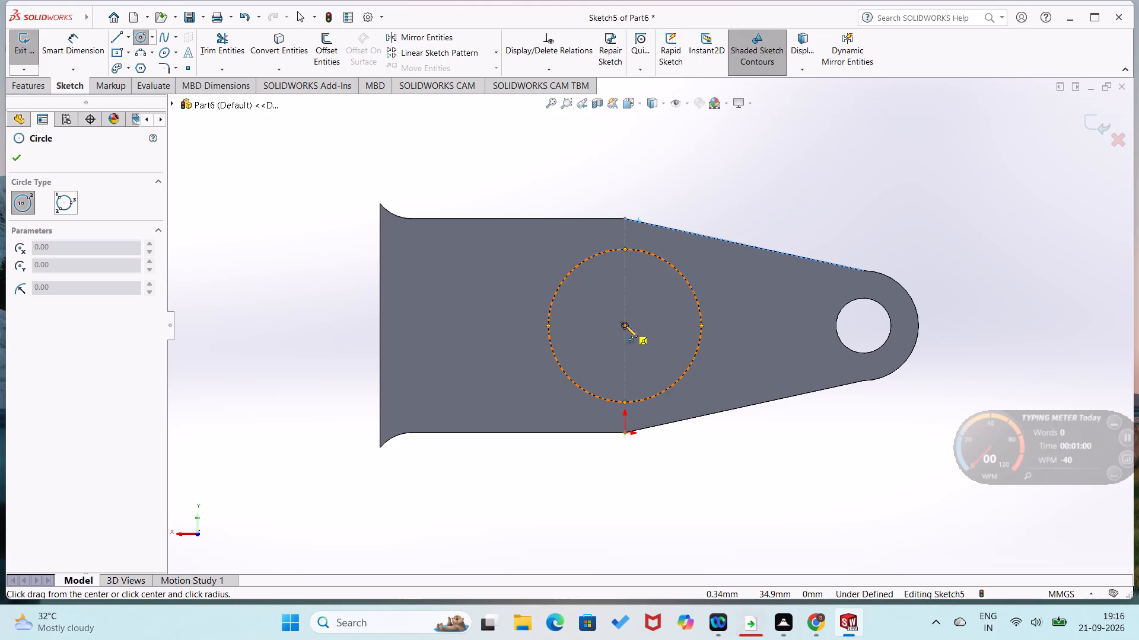
{"action": "left_click", "coordinate": [626, 326]}
{"action": "left_click", "coordinate": [637, 358]}
{"action": "right_click_drag", "start_coordinate": [673, 325], "coordinate": [721, 237]}
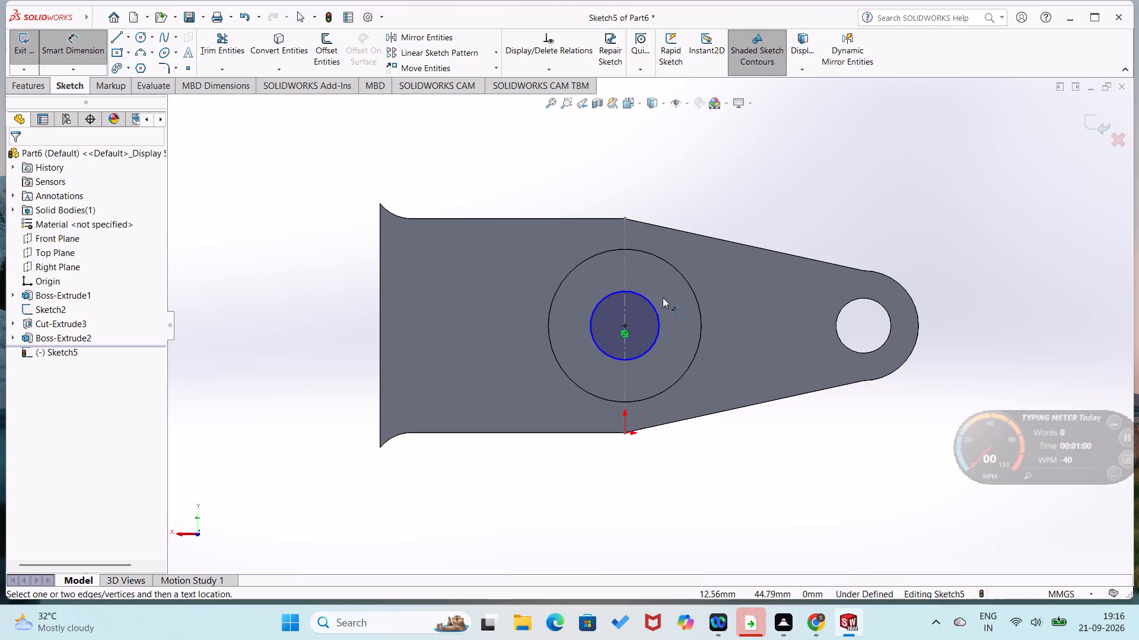
{"action": "left_click", "coordinate": [658, 315]}
{"action": "left_click", "coordinate": [685, 319]}
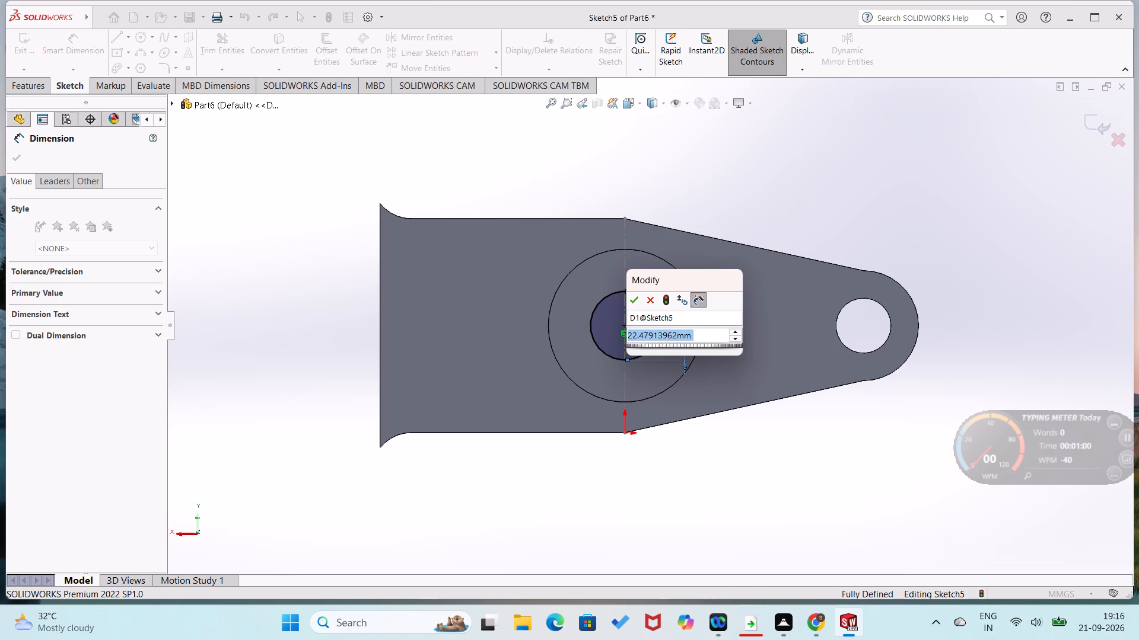
{"action": "type", "text": "28"}
{"action": "key", "text": "Return"}
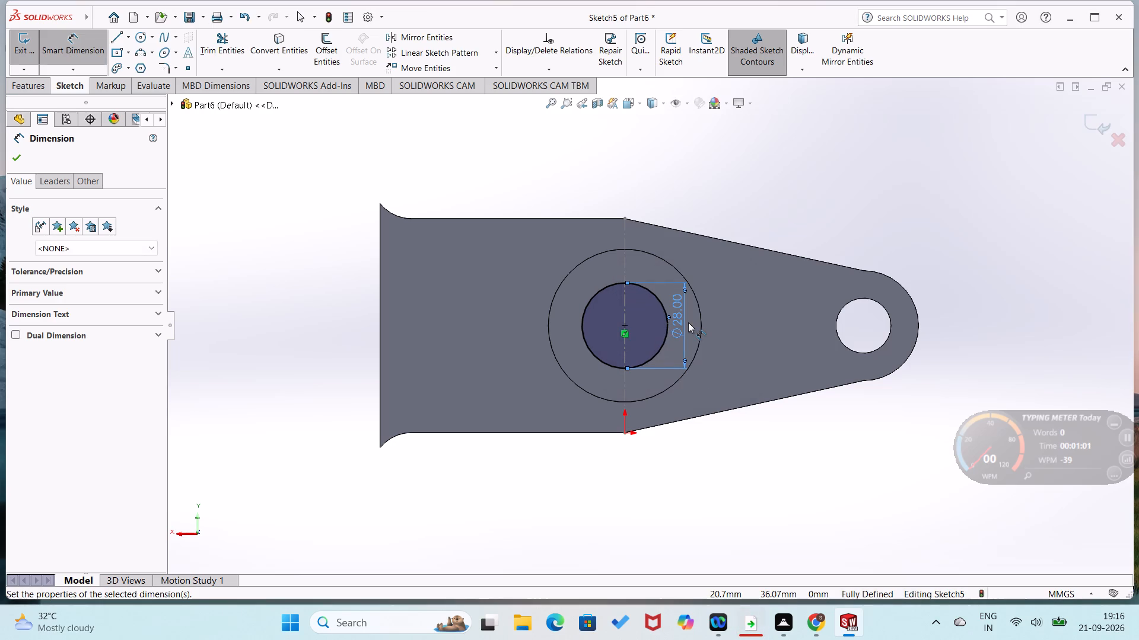
{"action": "left_click", "coordinate": [324, 312]}
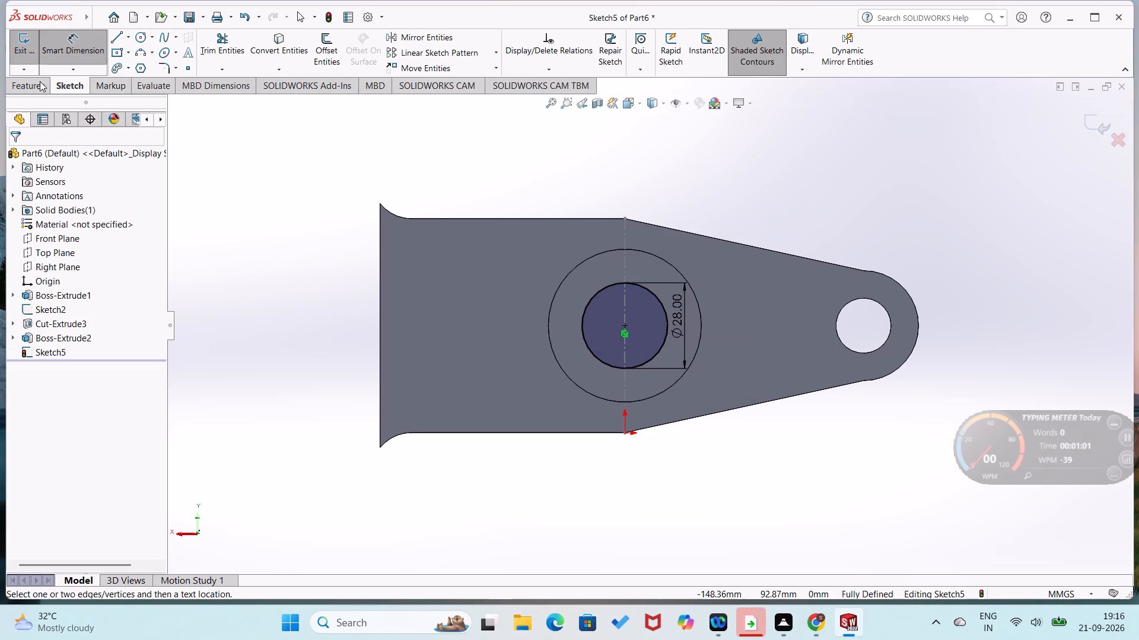
Cut-extrude the 28 mm circle Through All, boring through the boss and the plate.
{"action": "left_click", "coordinate": [20, 81]}
{"action": "left_click", "coordinate": [218, 61]}
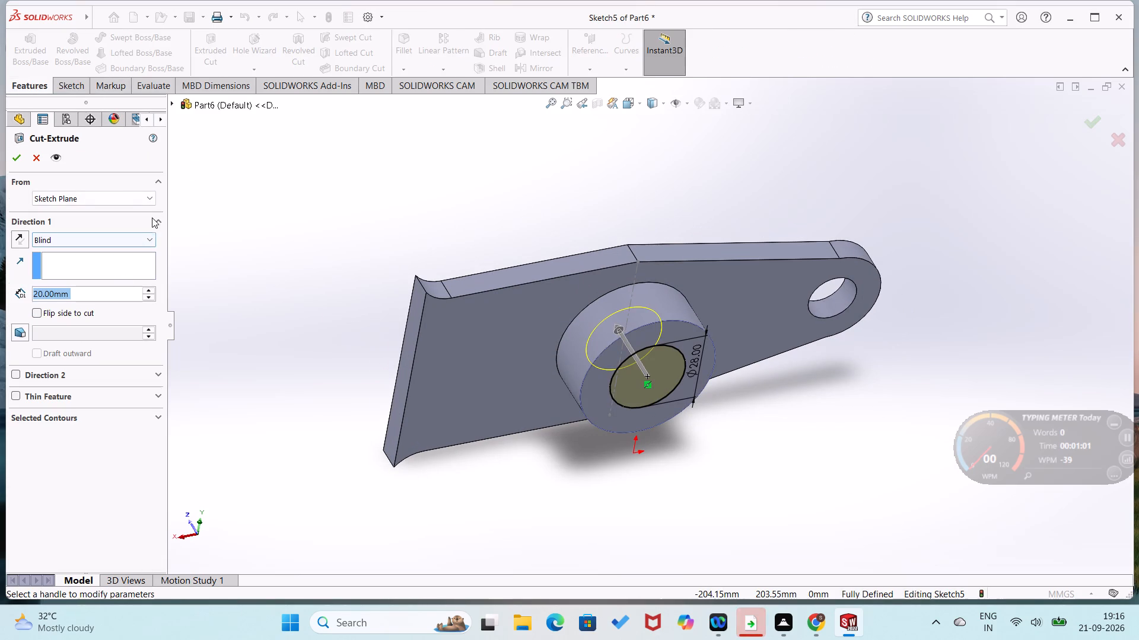
{"action": "left_click", "coordinate": [152, 238]}
{"action": "left_click", "coordinate": [150, 263]}
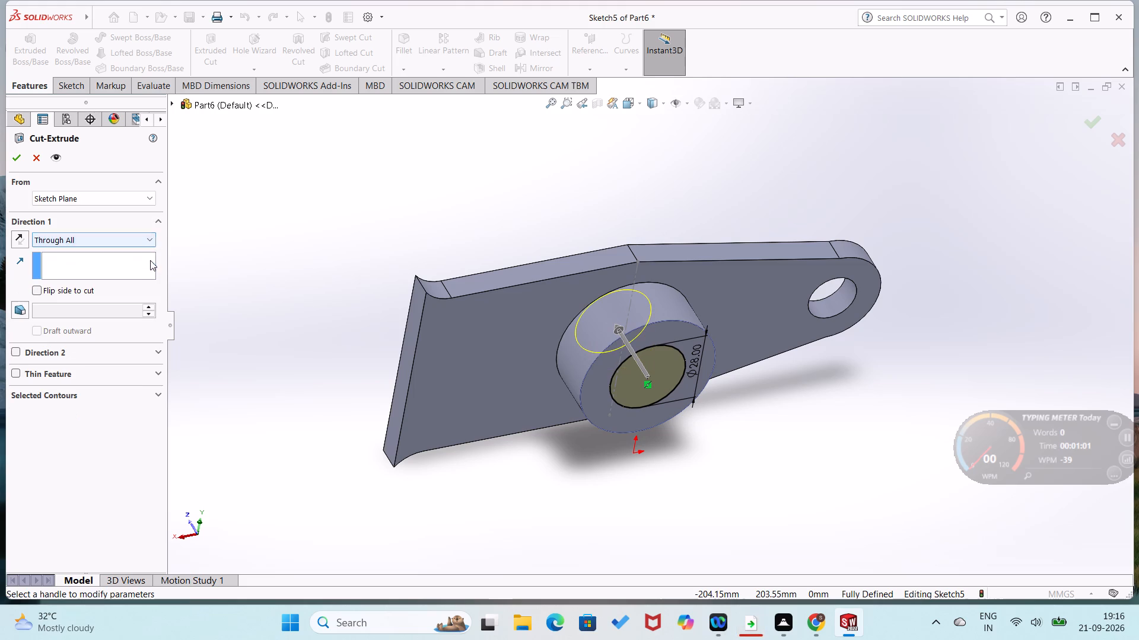
{"action": "left_click", "coordinate": [12, 156]}
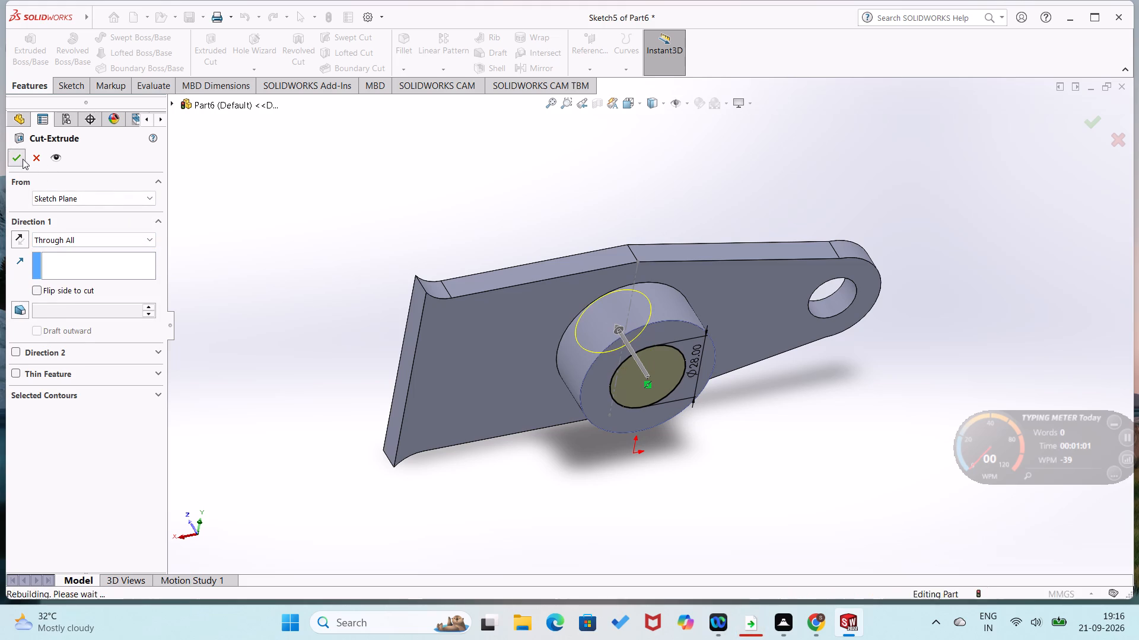
{"action": "left_click", "coordinate": [307, 221]}
Open a new sketch on the narrow end face at the plate's flared end.
{"action": "middle_click_drag", "start_coordinate": [314, 220], "coordinate": [318, 107]}
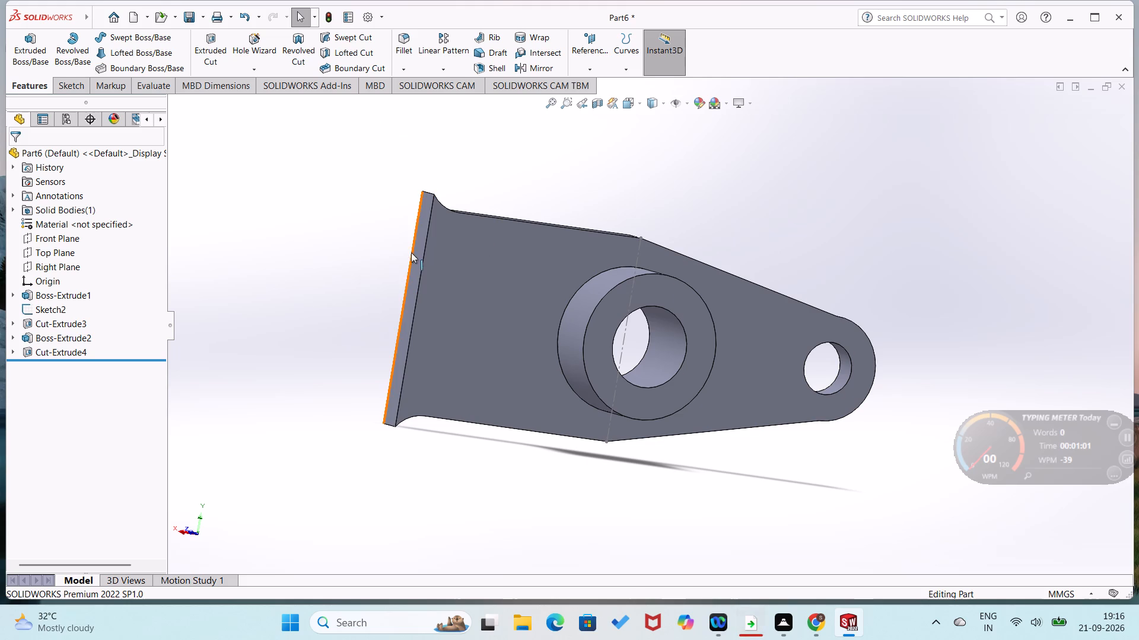
{"action": "right_click", "coordinate": [429, 280]}
{"action": "left_click", "coordinate": [342, 283]}
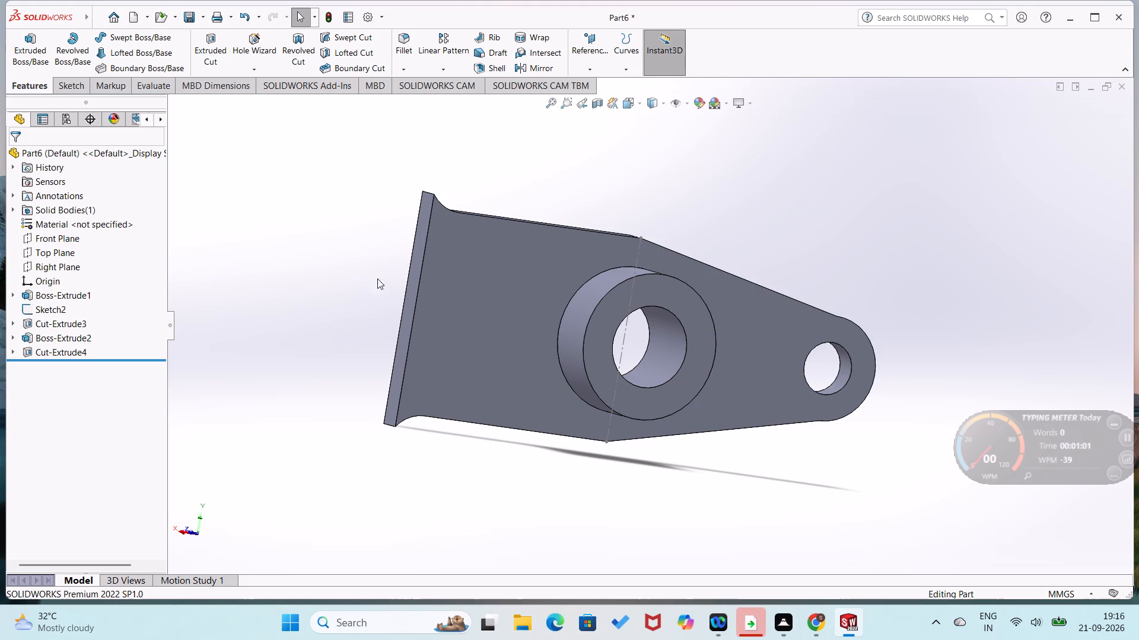
{"action": "middle_click_drag", "start_coordinate": [403, 290], "coordinate": [421, 350]}
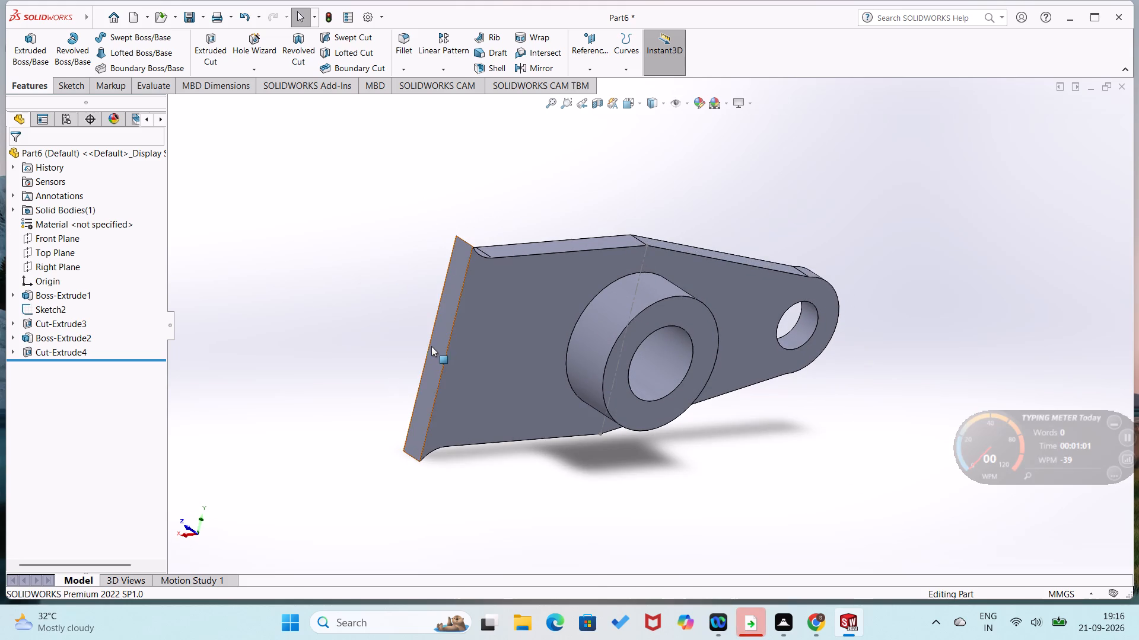
{"action": "right_click", "coordinate": [432, 345]}
{"action": "left_click", "coordinate": [457, 332]}
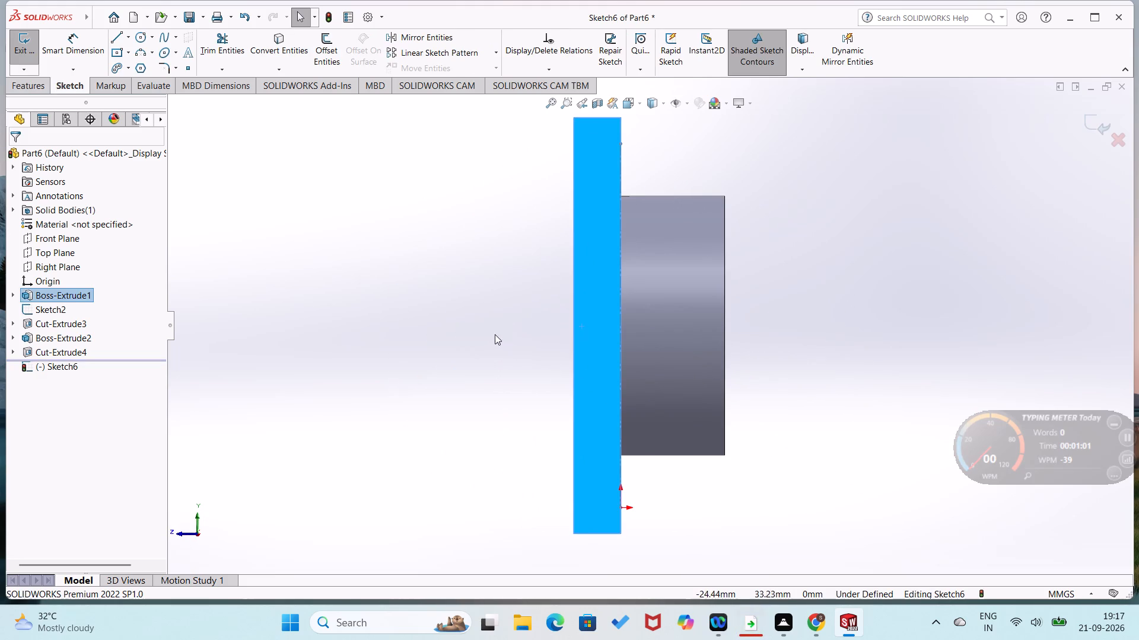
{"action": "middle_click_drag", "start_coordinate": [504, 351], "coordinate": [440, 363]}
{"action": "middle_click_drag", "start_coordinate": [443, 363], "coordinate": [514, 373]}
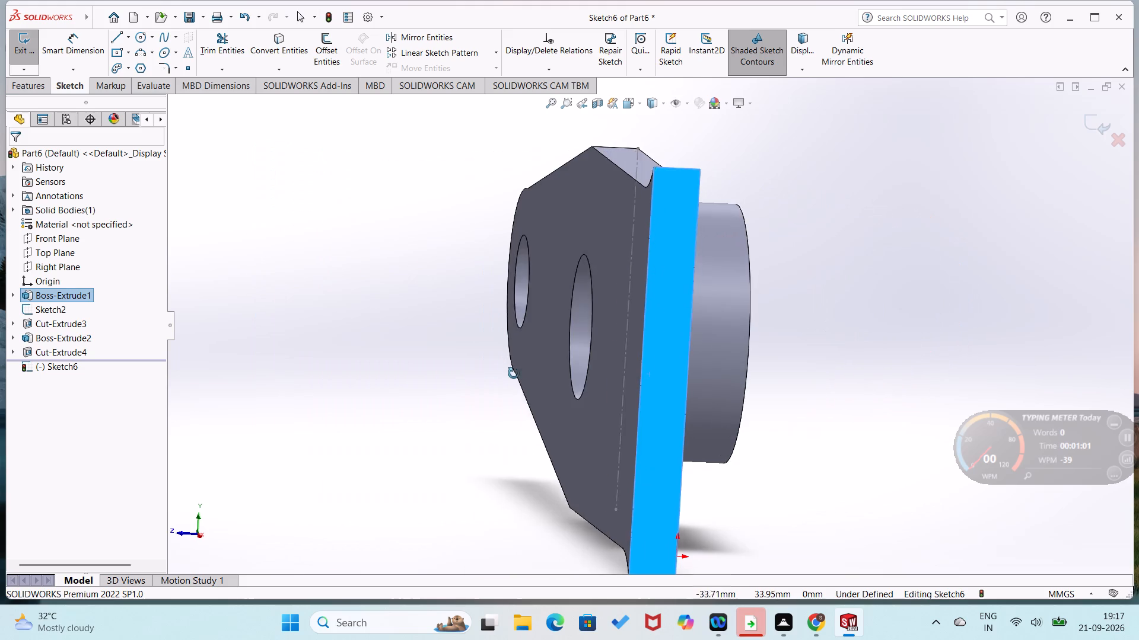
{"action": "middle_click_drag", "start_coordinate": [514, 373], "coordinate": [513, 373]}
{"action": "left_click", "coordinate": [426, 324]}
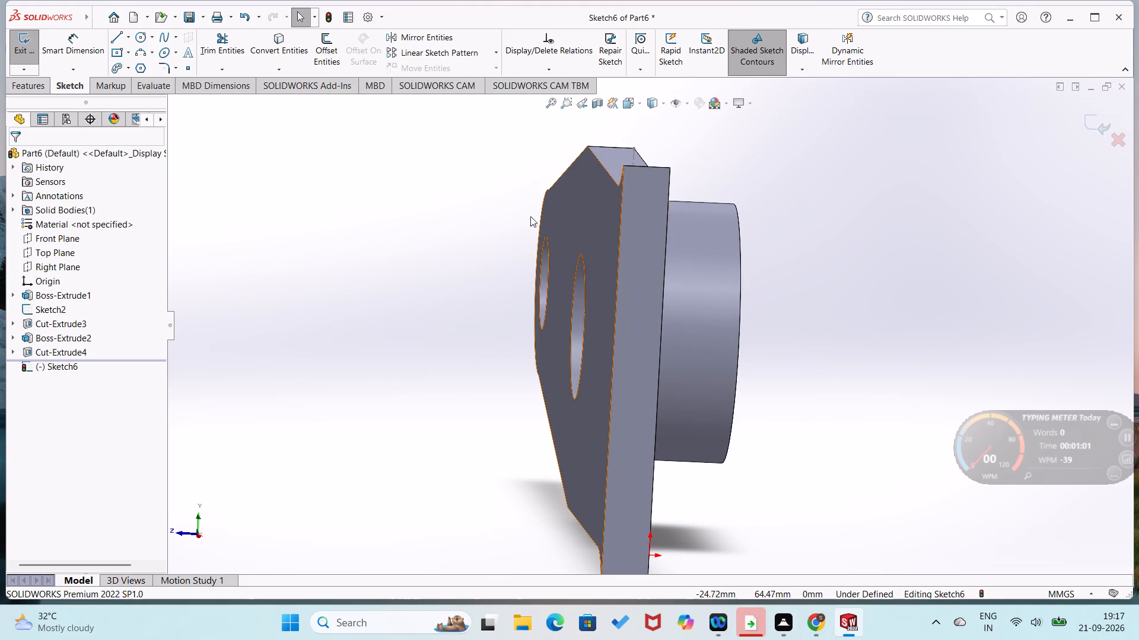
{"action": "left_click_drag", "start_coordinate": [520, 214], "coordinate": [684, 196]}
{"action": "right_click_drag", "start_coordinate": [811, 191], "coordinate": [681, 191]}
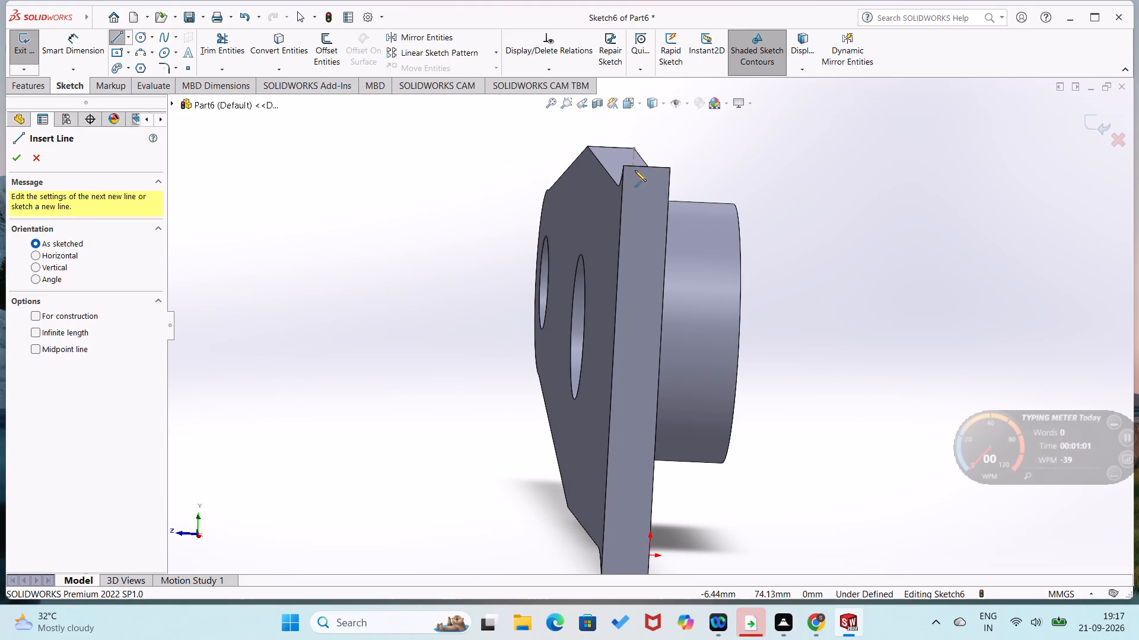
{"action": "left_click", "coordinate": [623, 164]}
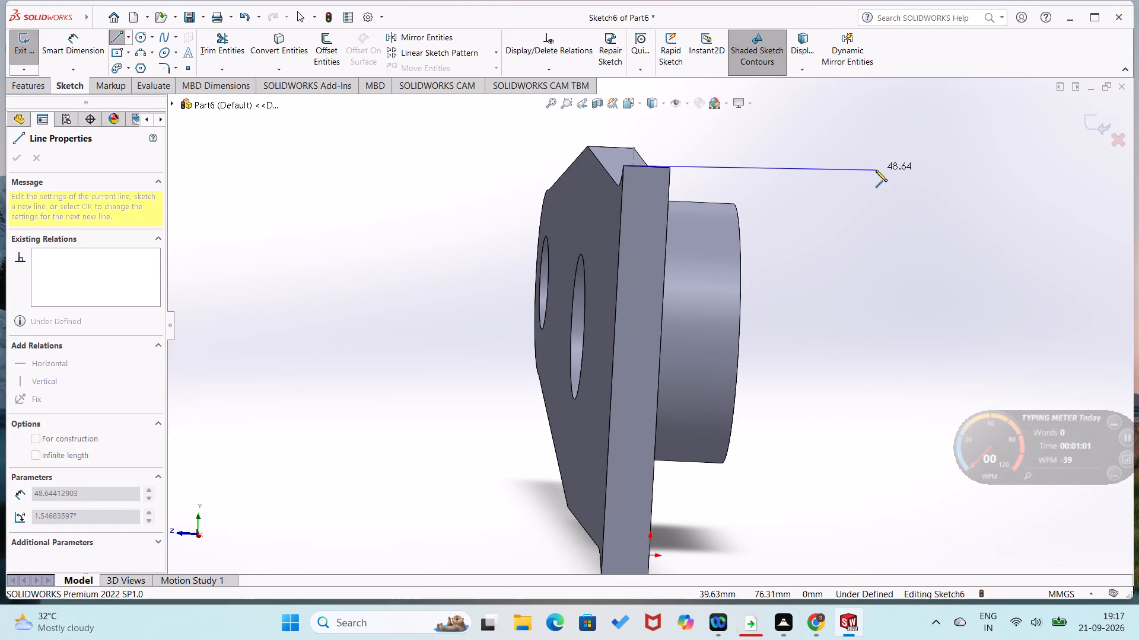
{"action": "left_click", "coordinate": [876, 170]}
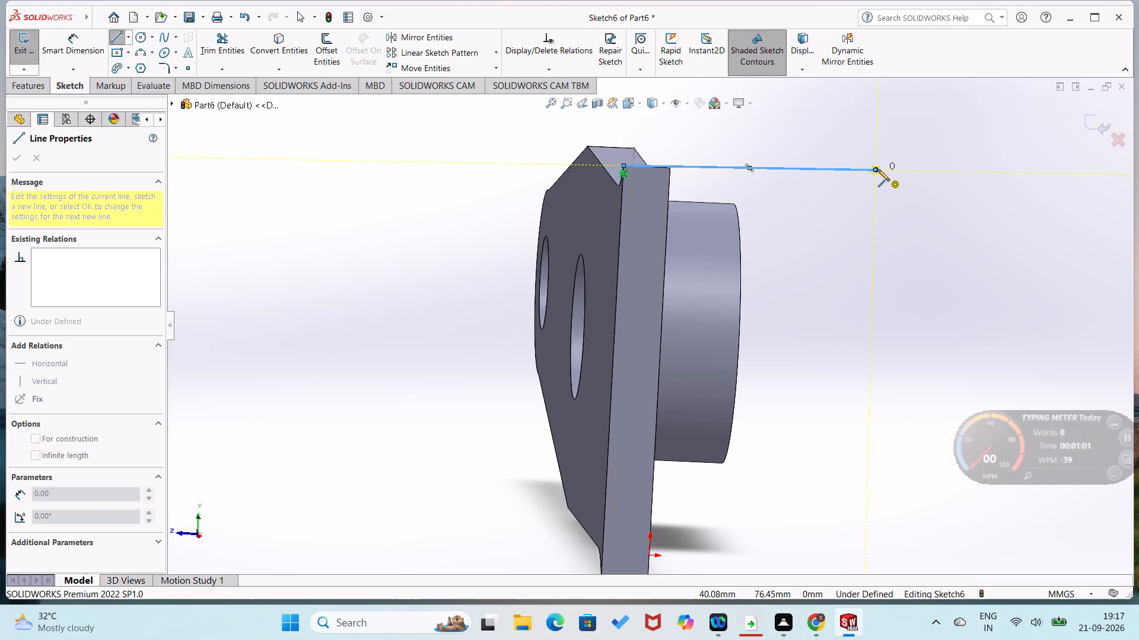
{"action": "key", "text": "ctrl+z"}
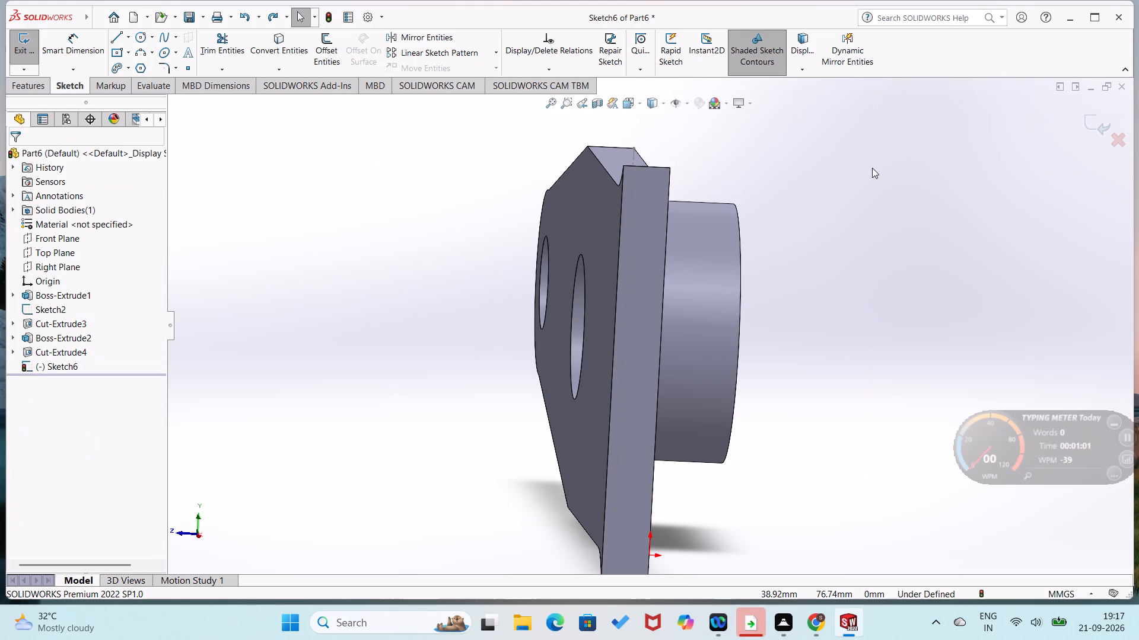
Sketch a closed profile from the end face's outer corners past the boss, with horizontal lines about 45 mm long, rounded corners and a vertical outer side.
{"action": "middle_click_drag", "start_coordinate": [858, 200], "coordinate": [858, 186]}
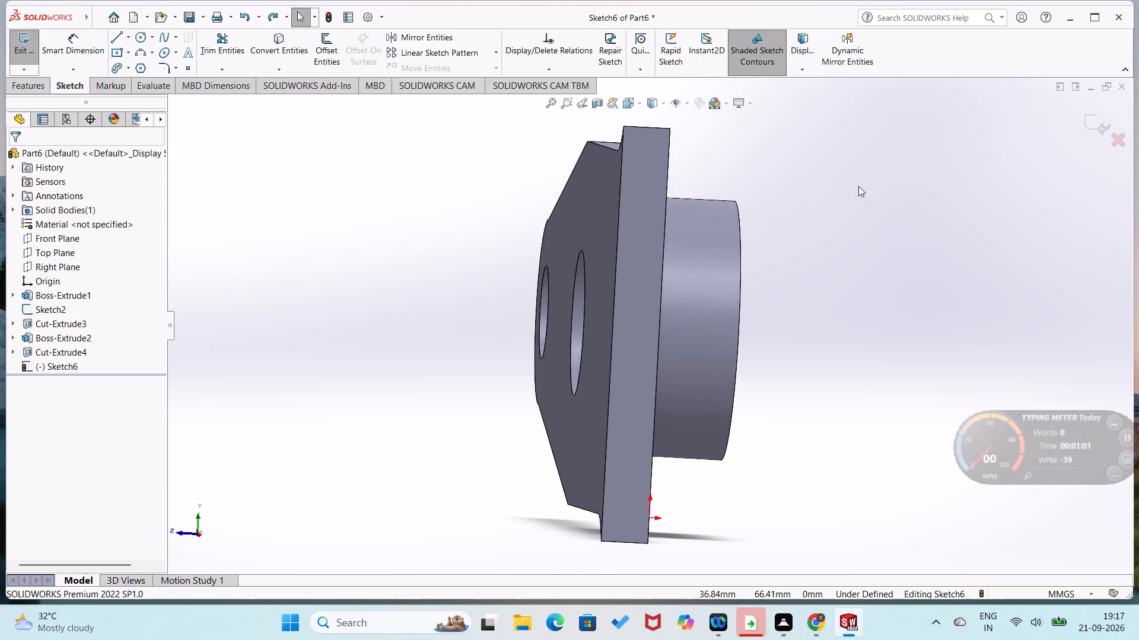
{"action": "key", "text": "ctrl+8"}
{"action": "right_click_drag", "start_coordinate": [879, 199], "coordinate": [768, 220]}
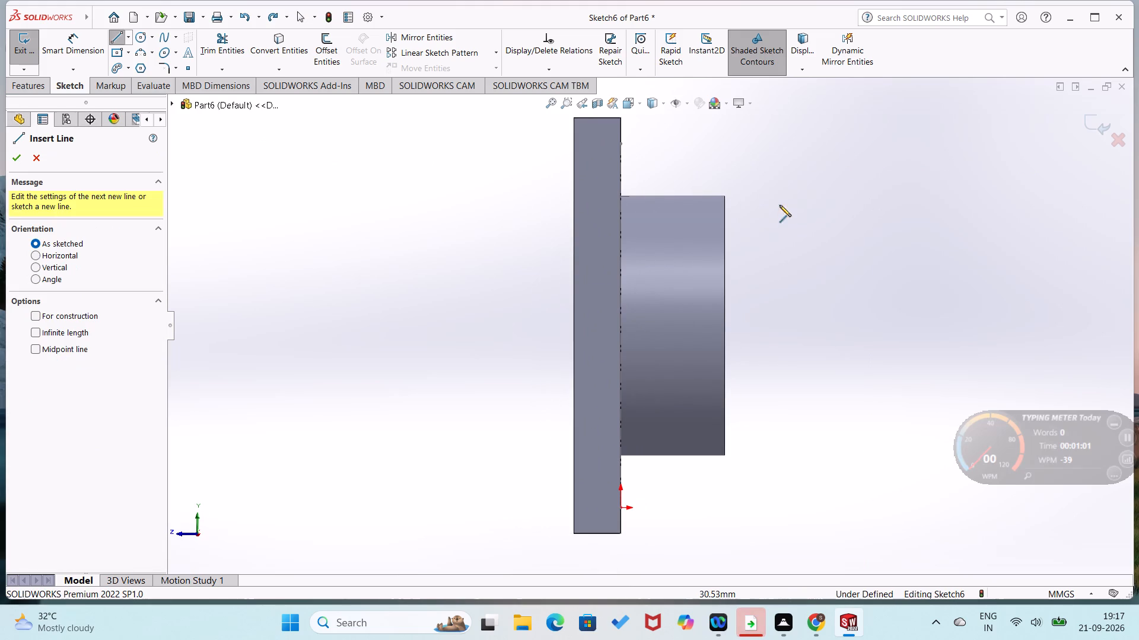
{"action": "left_click", "coordinate": [574, 116]}
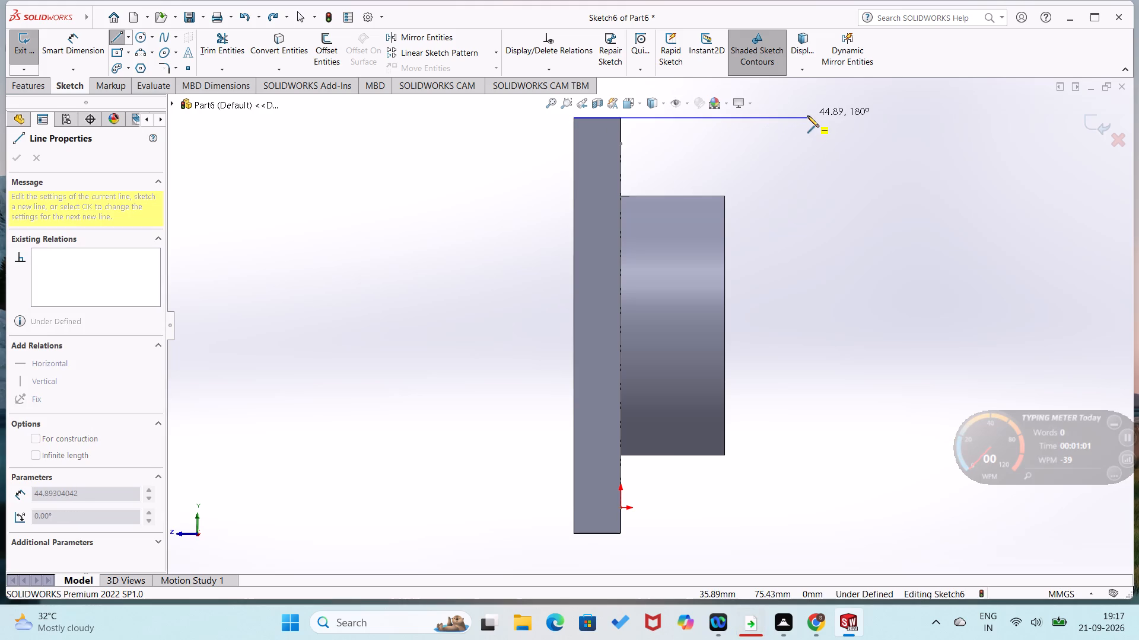
{"action": "left_click", "coordinate": [807, 116]}
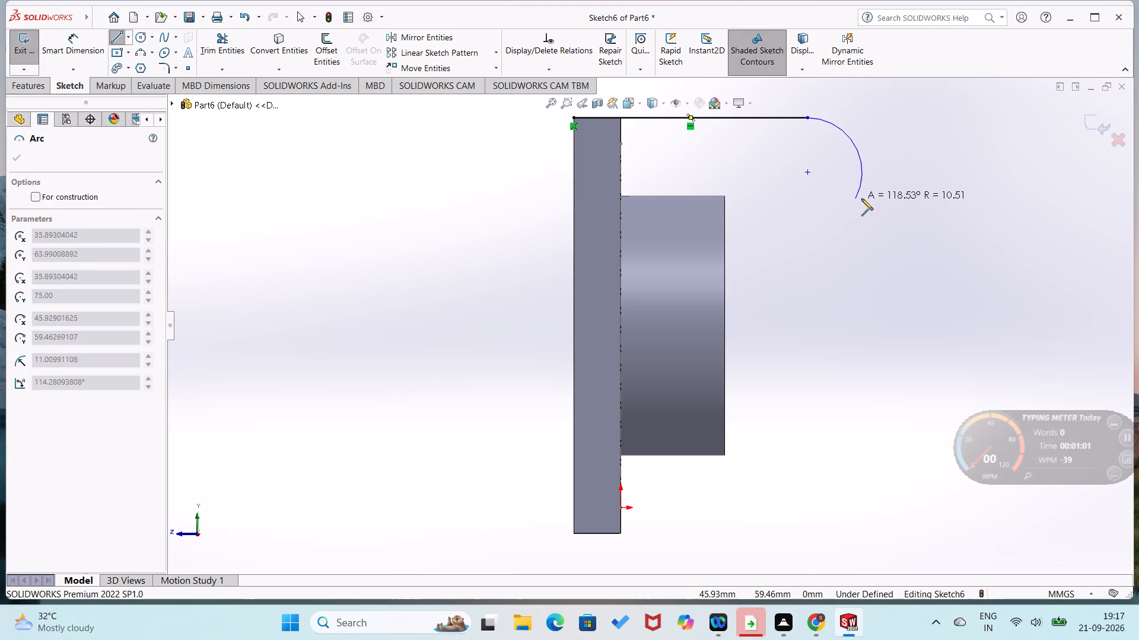
{"action": "left_click", "coordinate": [868, 165]}
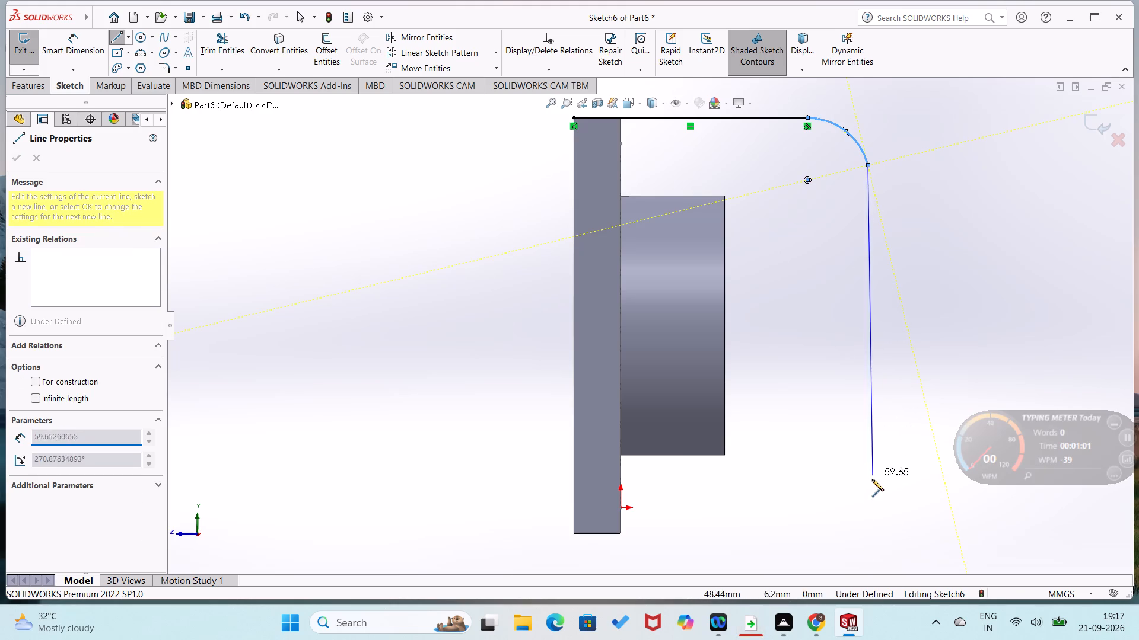
{"action": "left_click", "coordinate": [871, 501]}
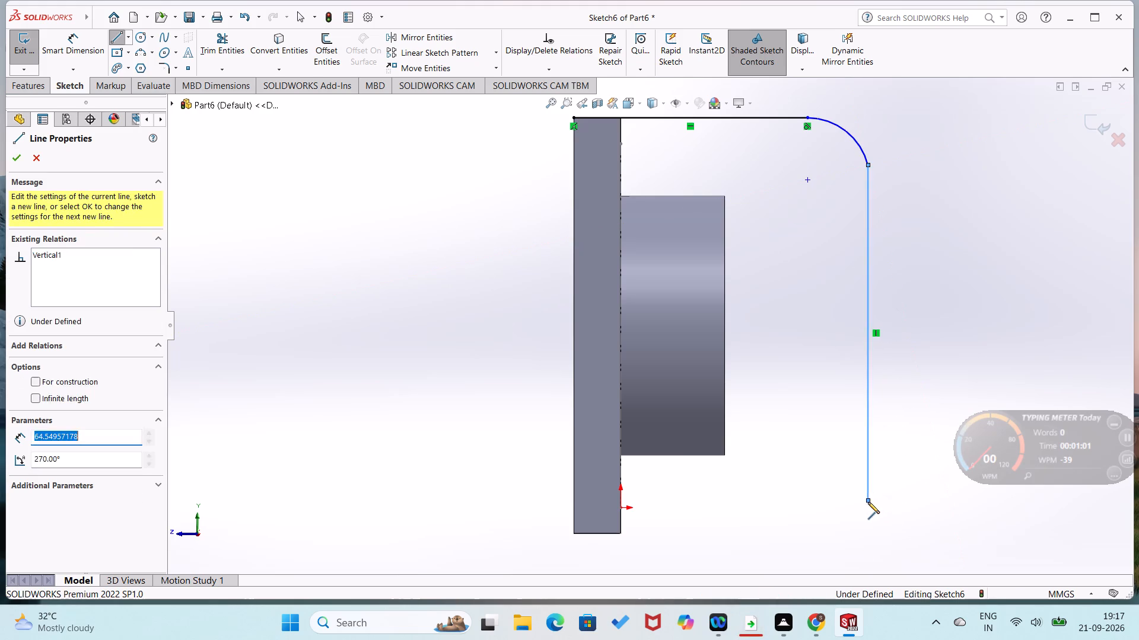
{"action": "left_click", "coordinate": [826, 541]}
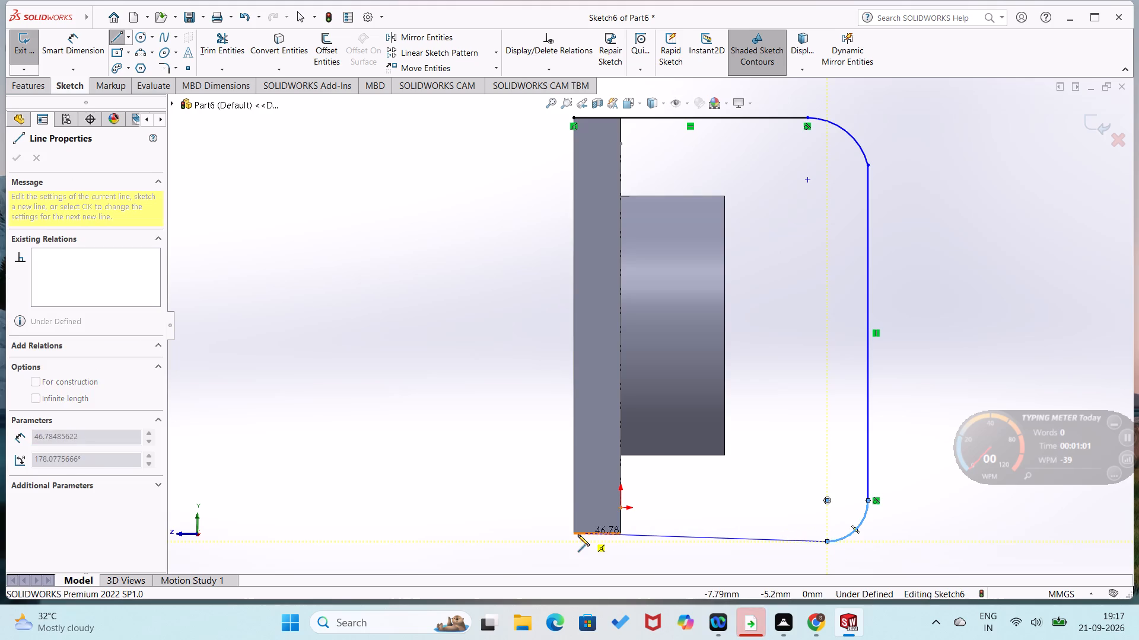
{"action": "left_click", "coordinate": [574, 533]}
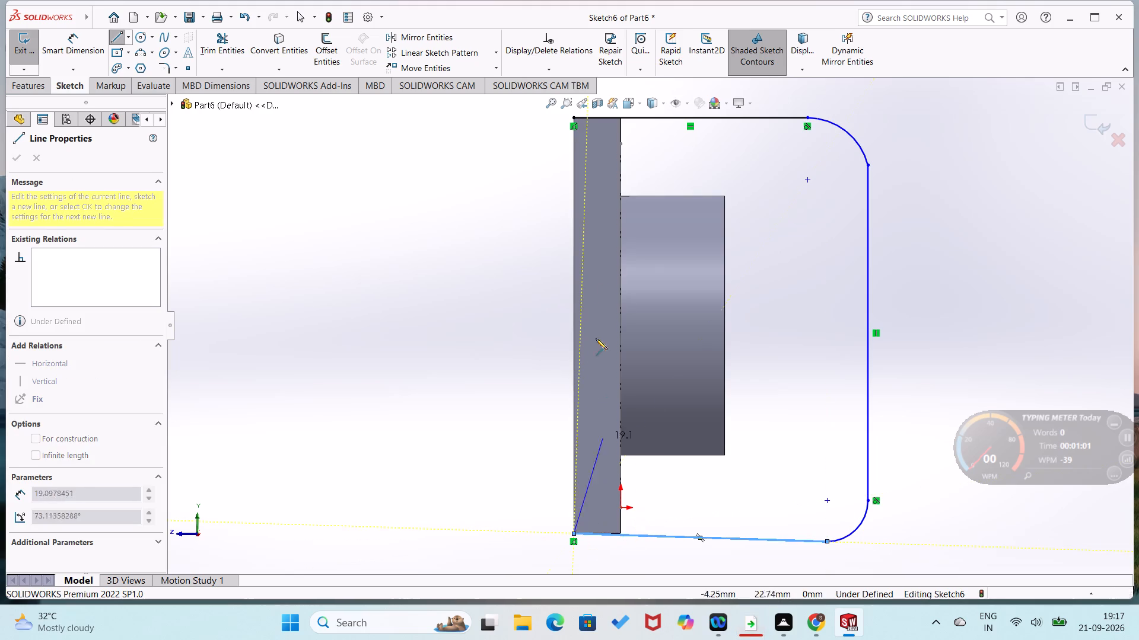
{"action": "left_click", "coordinate": [575, 117]}
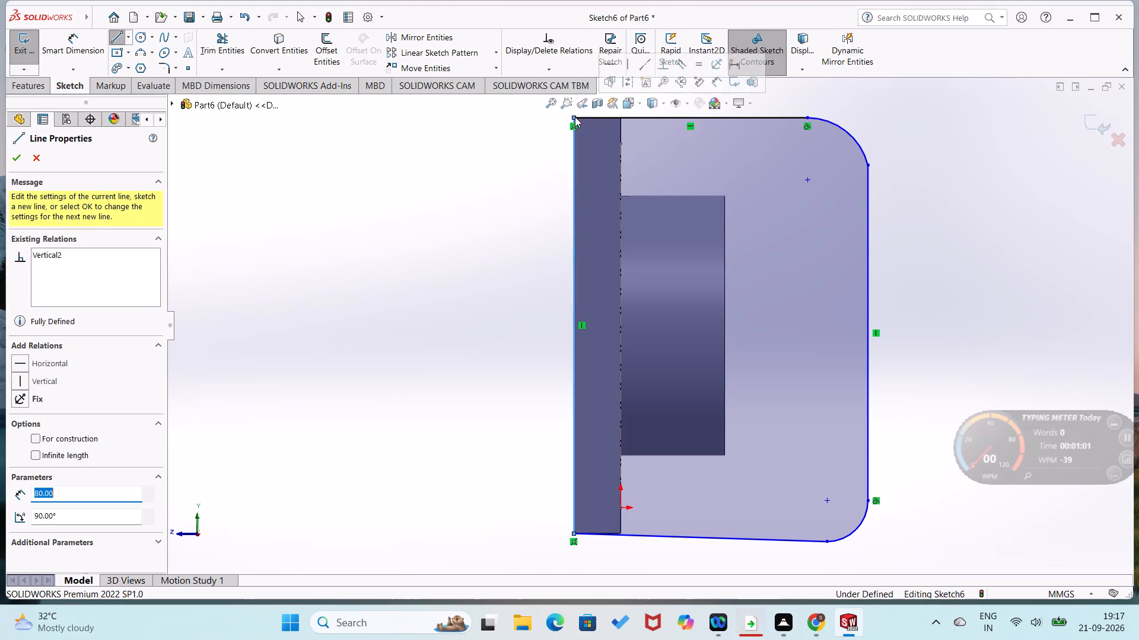
{"action": "right_click_drag", "start_coordinate": [482, 238], "coordinate": [518, 142]}
{"action": "key", "text": "Escape"}
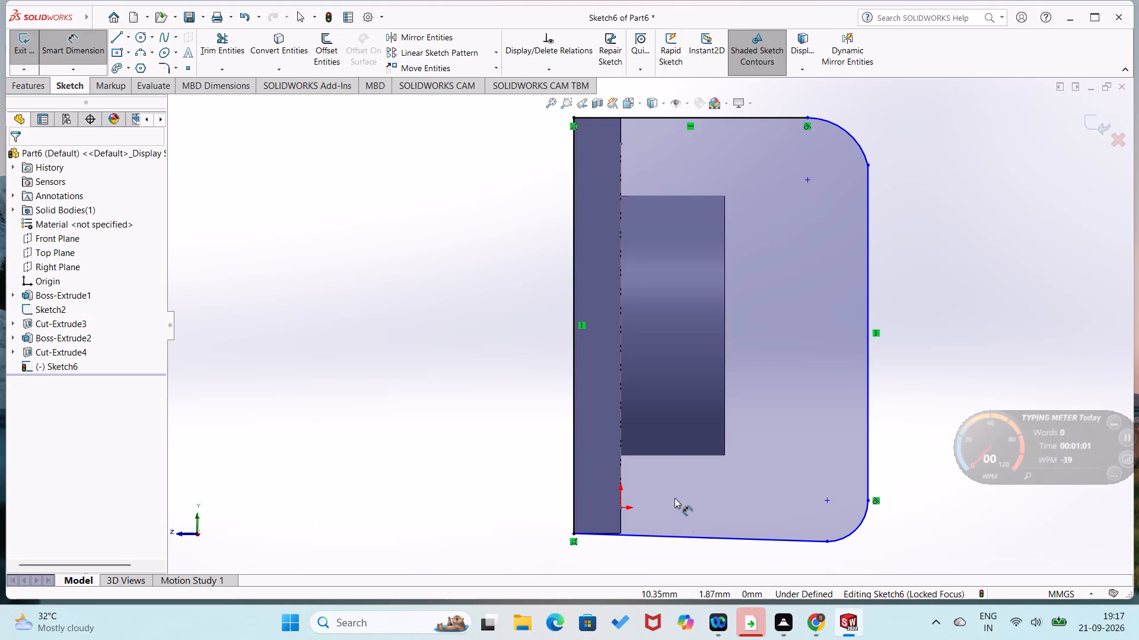
Make the profile's slightly sloped lower line horizontal.
{"action": "right_click", "coordinate": [703, 540]}
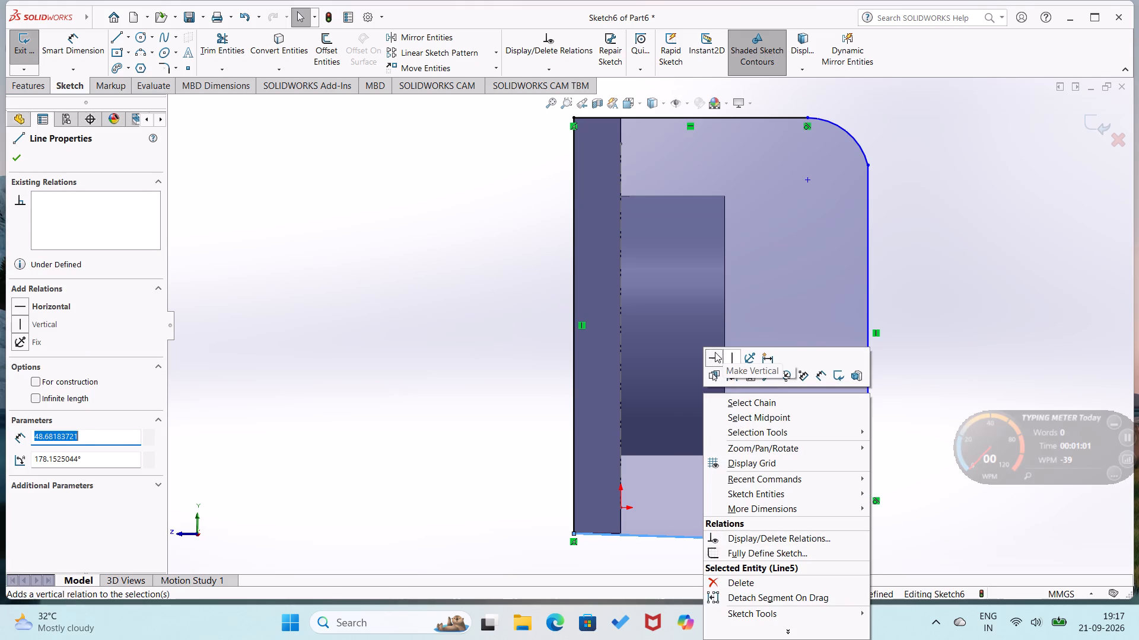
{"action": "left_click", "coordinate": [712, 353]}
{"action": "left_click", "coordinate": [520, 380]}
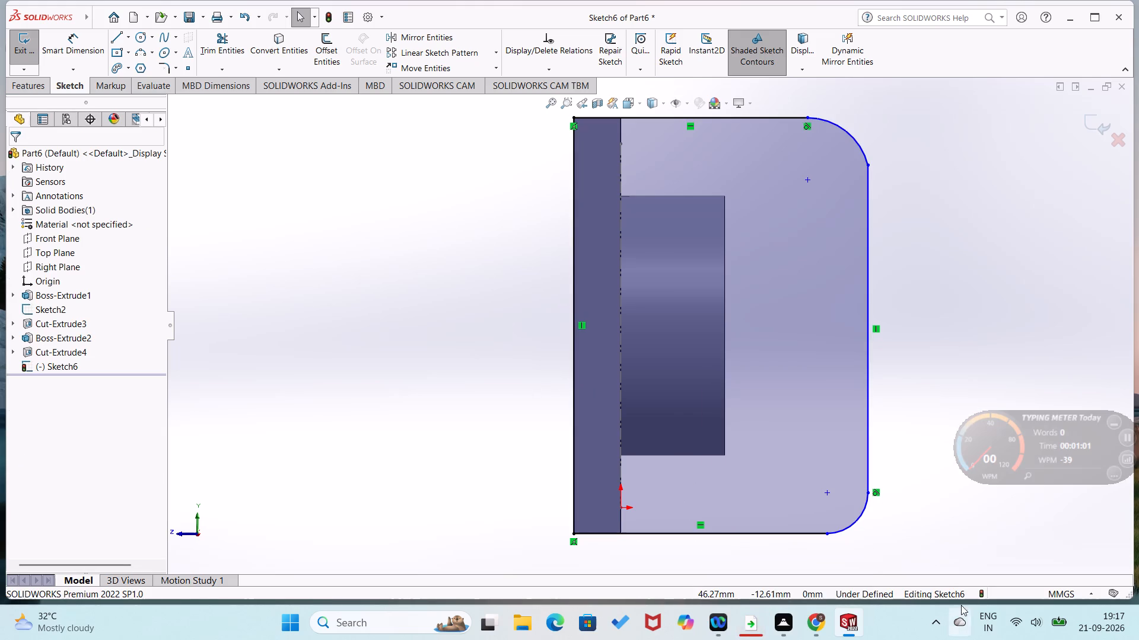
Dimension the profile's lower and upper corner arcs to a radius of 18 mm each.
{"action": "right_click_drag", "start_coordinate": [940, 510], "coordinate": [981, 296]}
{"action": "left_click", "coordinate": [857, 517]}
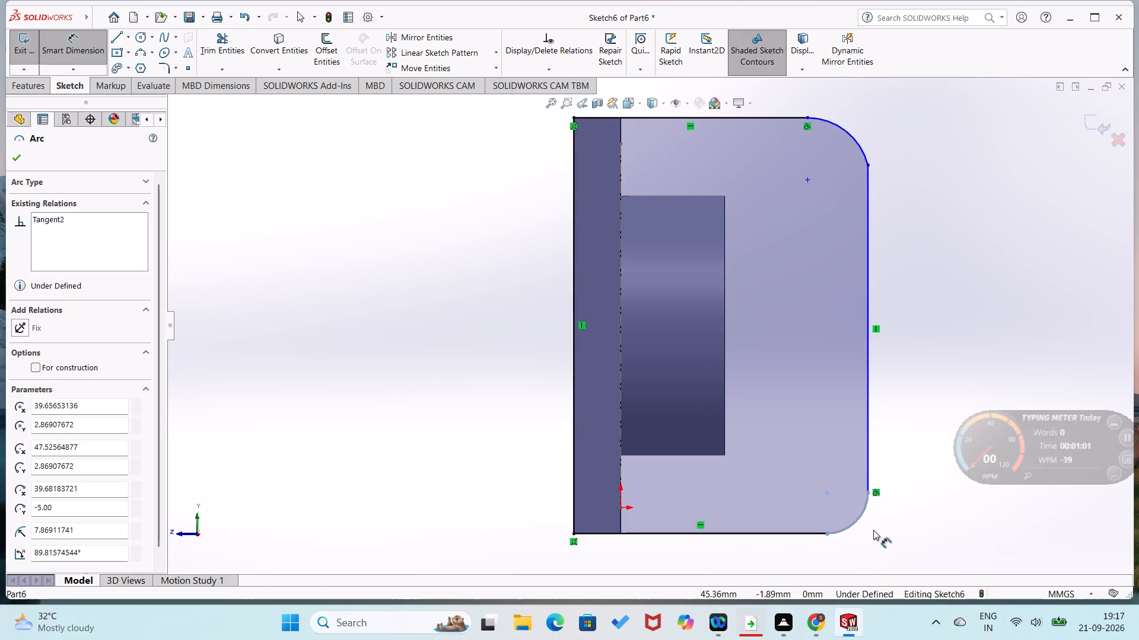
{"action": "left_click", "coordinate": [885, 535]}
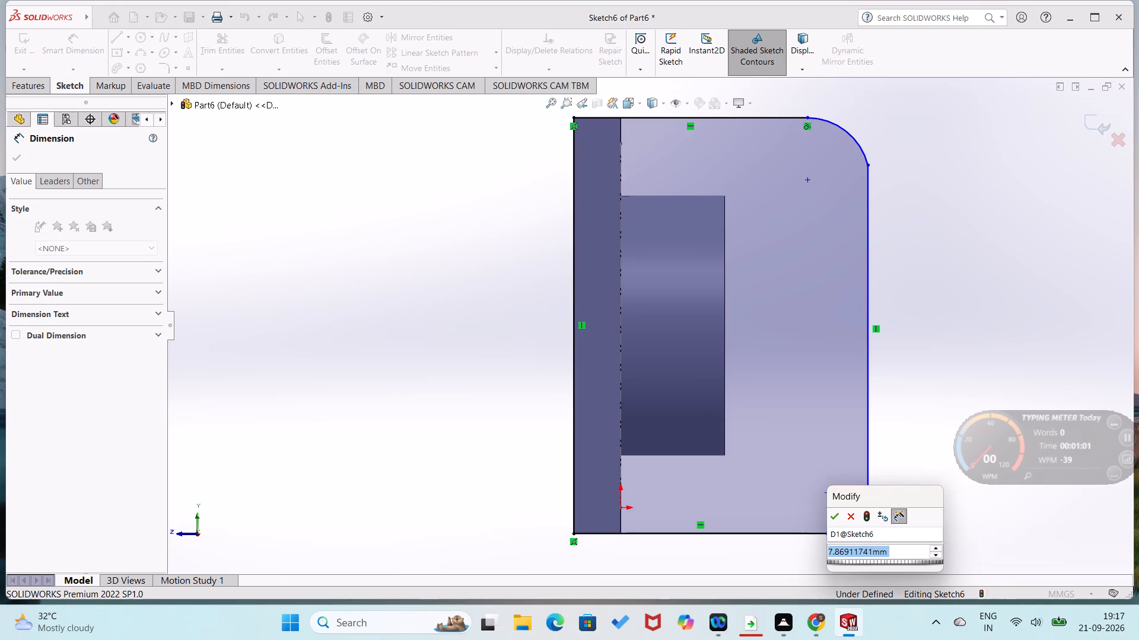
{"action": "key", "text": "1"}
{"action": "key", "text": "8"}
{"action": "key", "text": "Return"}
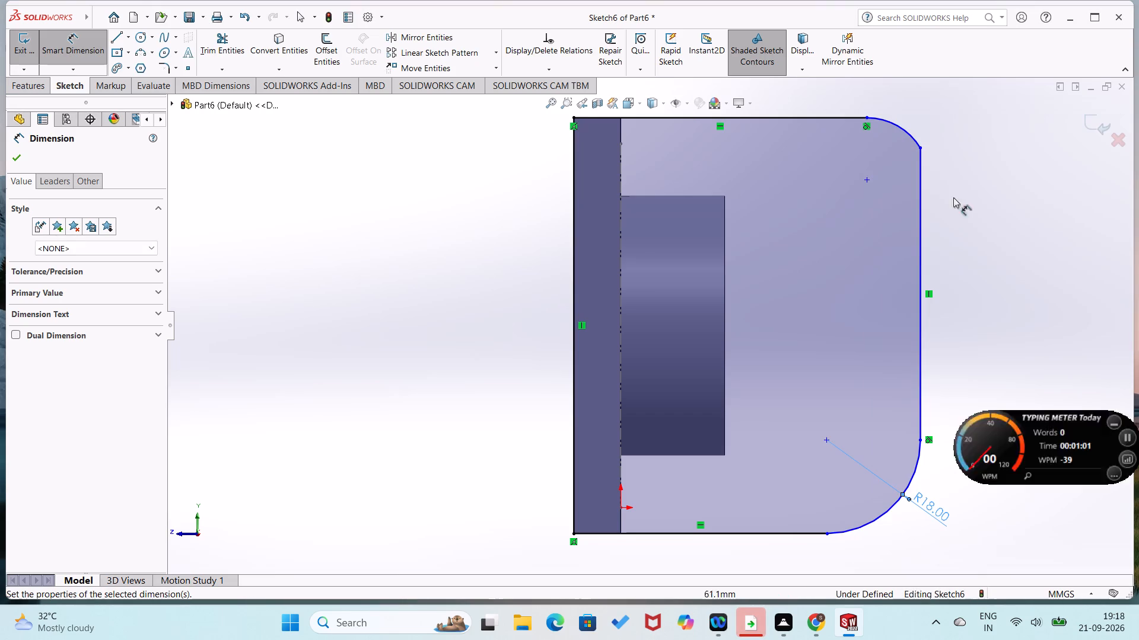
{"action": "left_click", "coordinate": [909, 136]}
{"action": "left_click", "coordinate": [923, 126]}
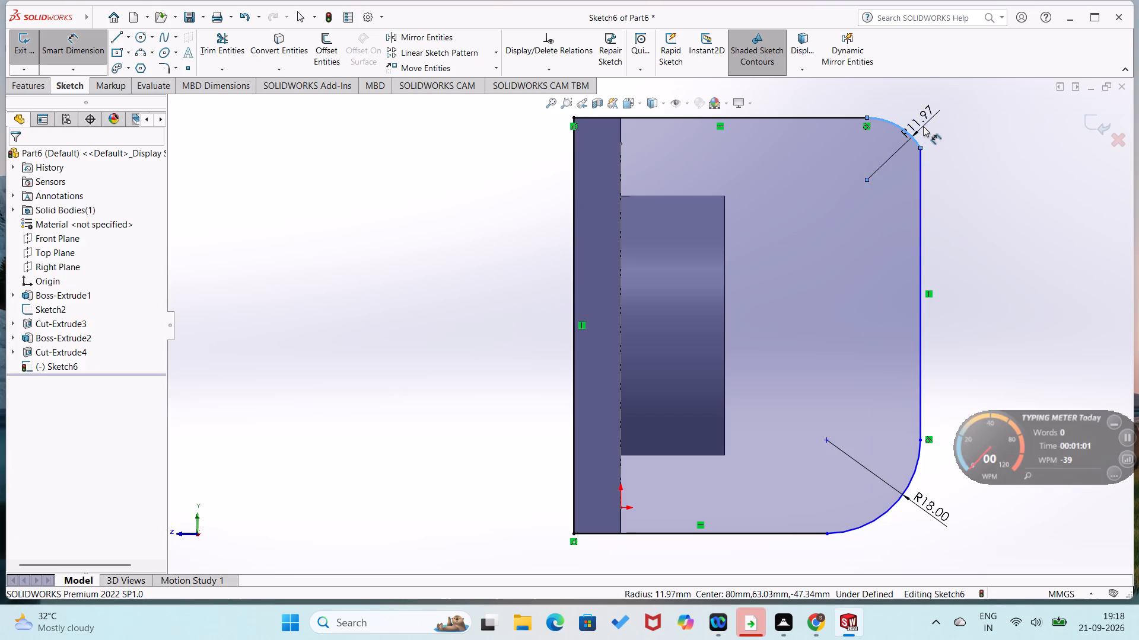
{"action": "type", "text": "18"}
{"action": "key", "text": "Return"}
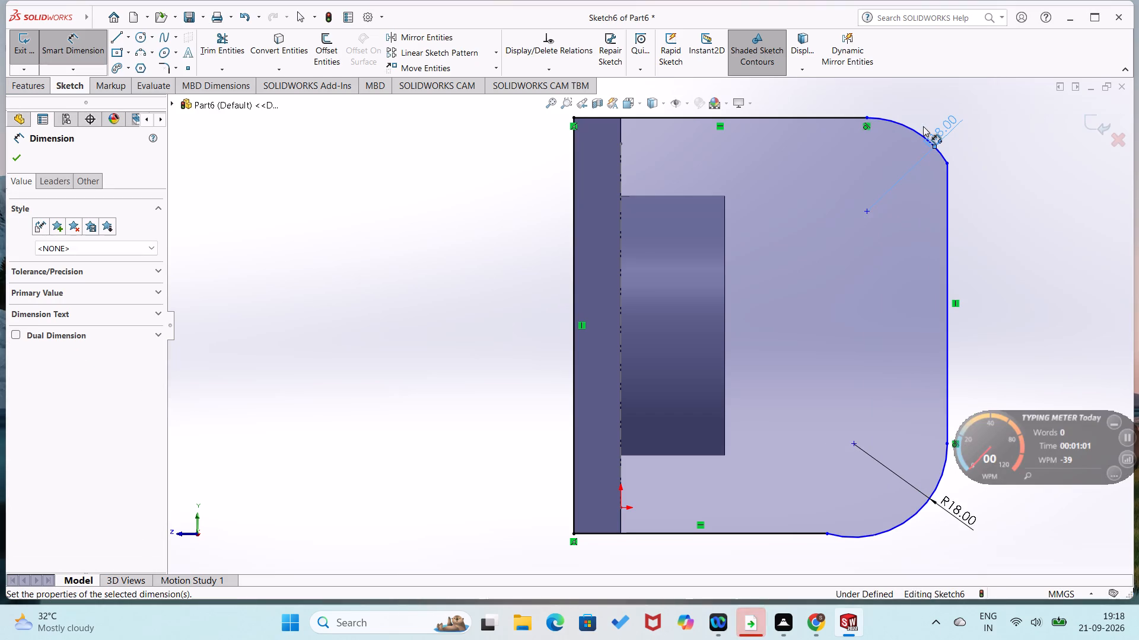
Dimension the profile's outer vertical line to a length of 60 mm.
{"action": "left_click", "coordinate": [948, 234]}
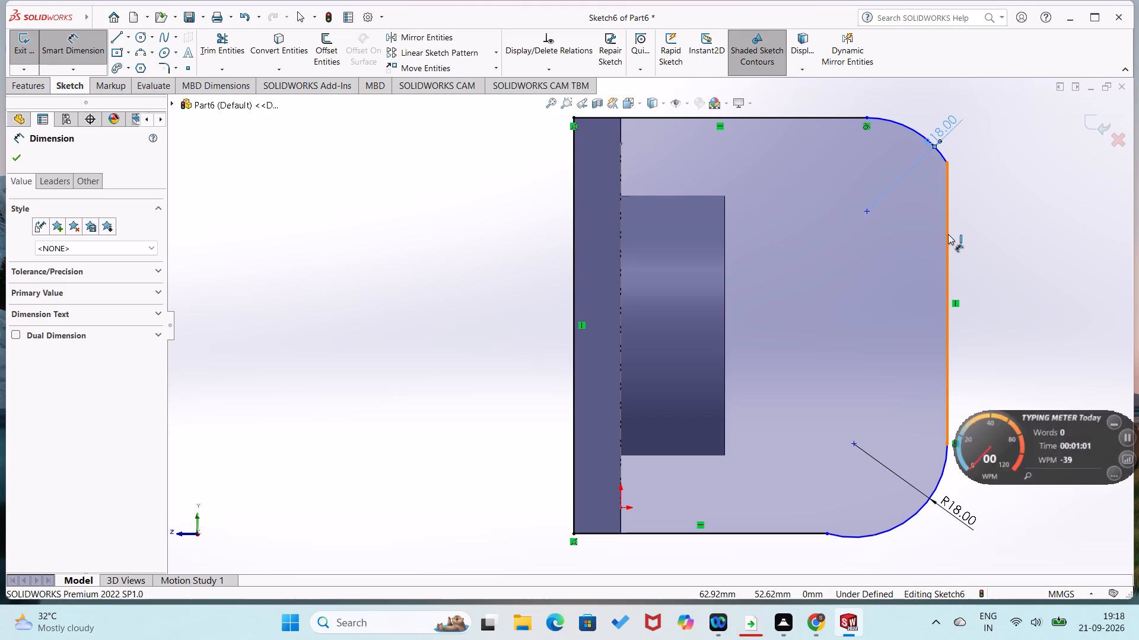
{"action": "left_click", "coordinate": [990, 244]}
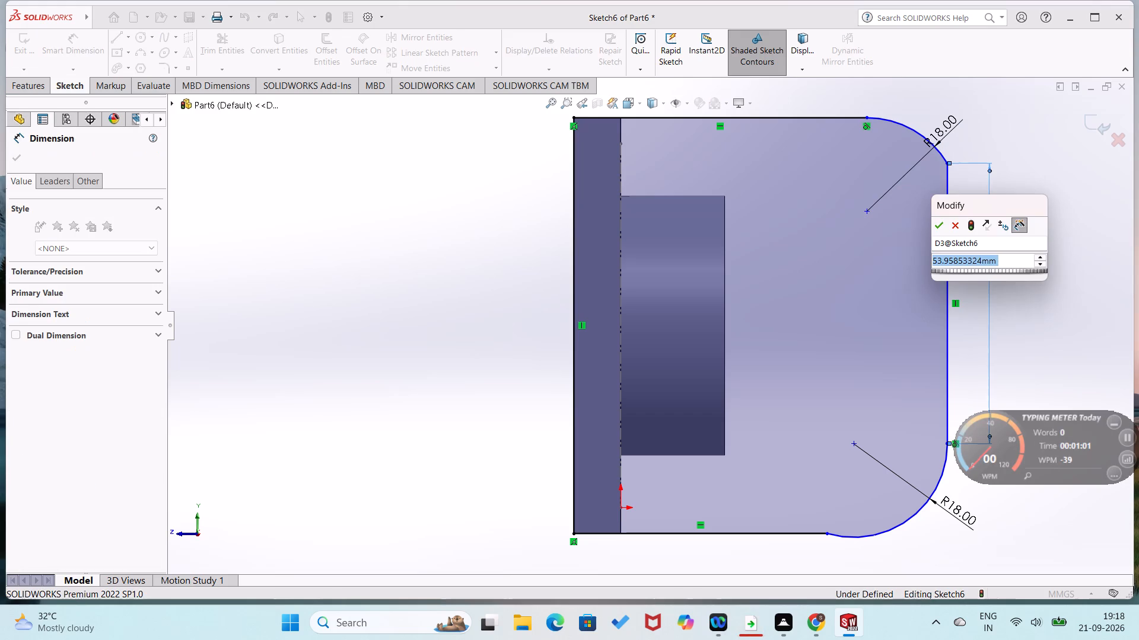
{"action": "type", "text": "60"}
{"action": "key", "text": "Return"}
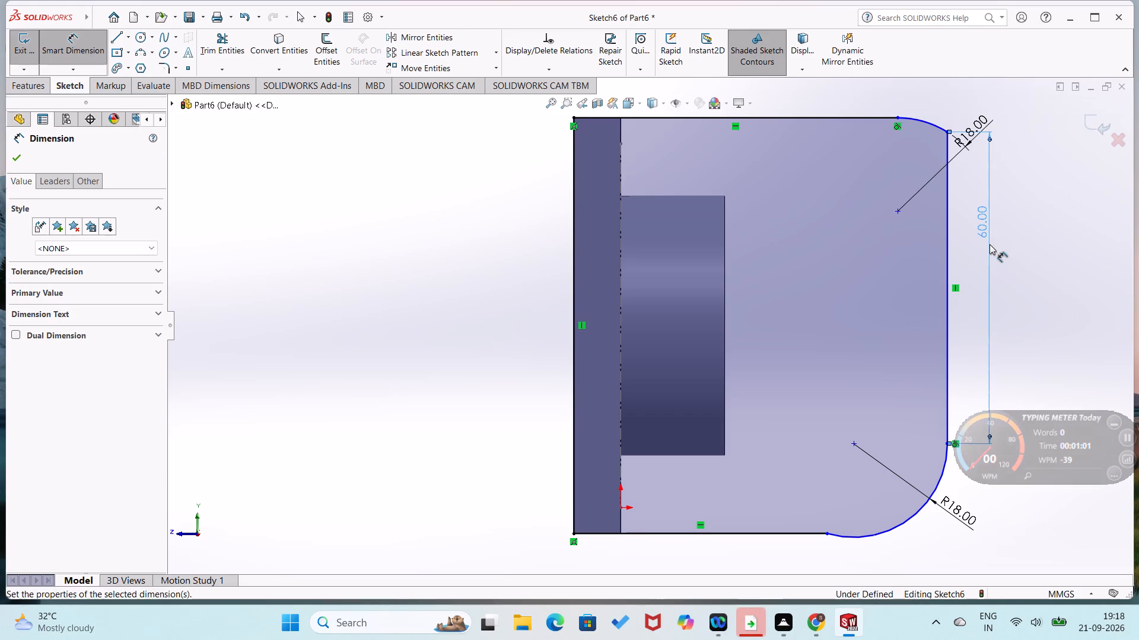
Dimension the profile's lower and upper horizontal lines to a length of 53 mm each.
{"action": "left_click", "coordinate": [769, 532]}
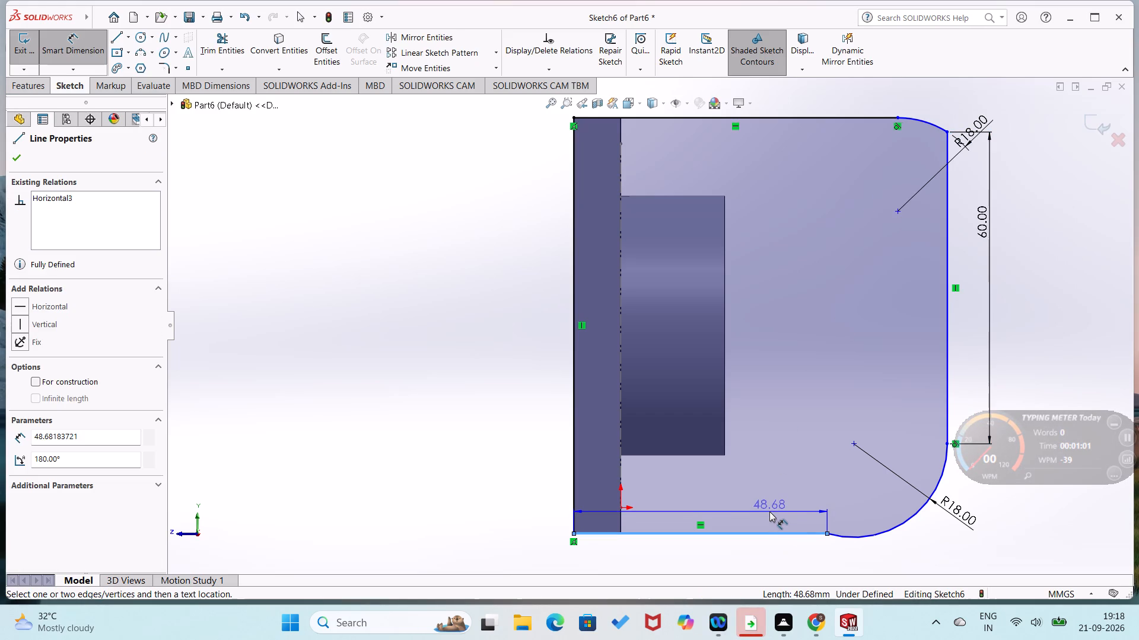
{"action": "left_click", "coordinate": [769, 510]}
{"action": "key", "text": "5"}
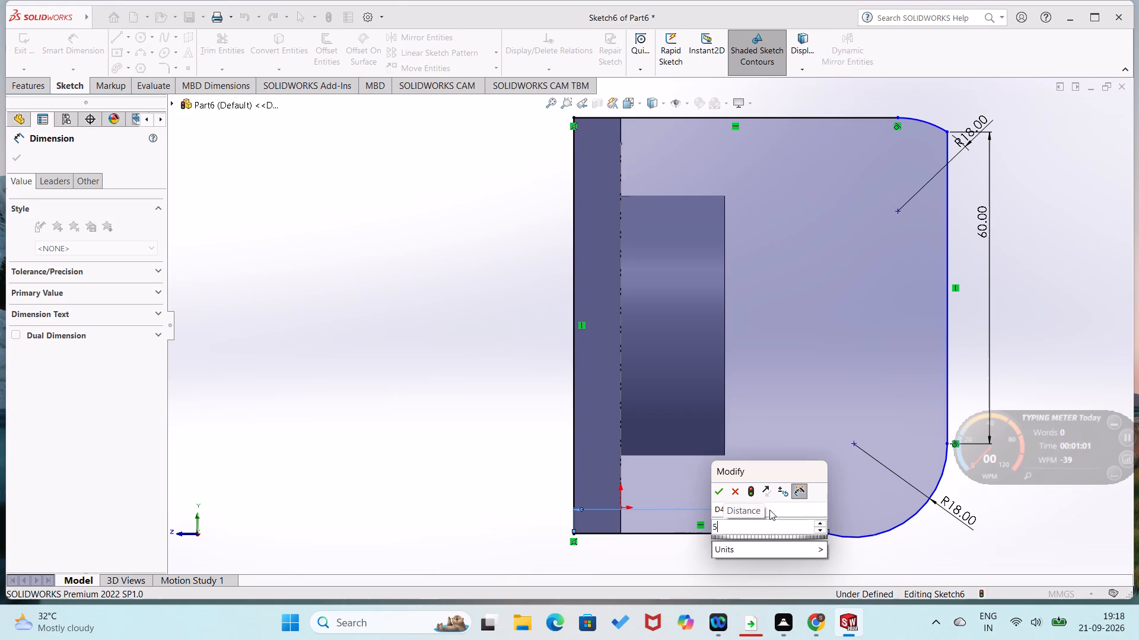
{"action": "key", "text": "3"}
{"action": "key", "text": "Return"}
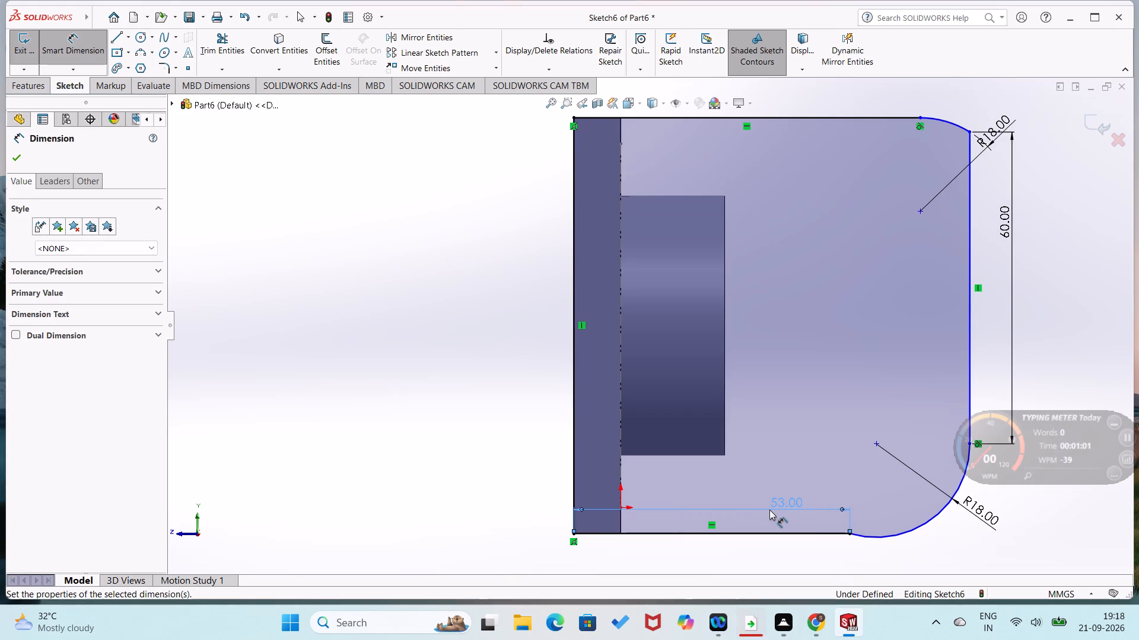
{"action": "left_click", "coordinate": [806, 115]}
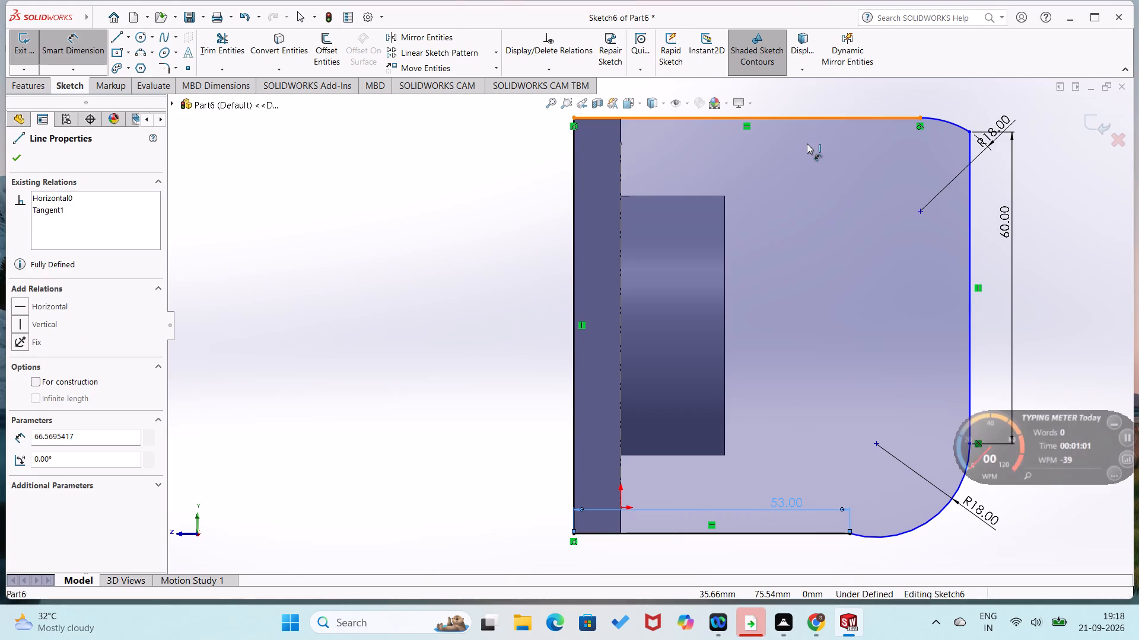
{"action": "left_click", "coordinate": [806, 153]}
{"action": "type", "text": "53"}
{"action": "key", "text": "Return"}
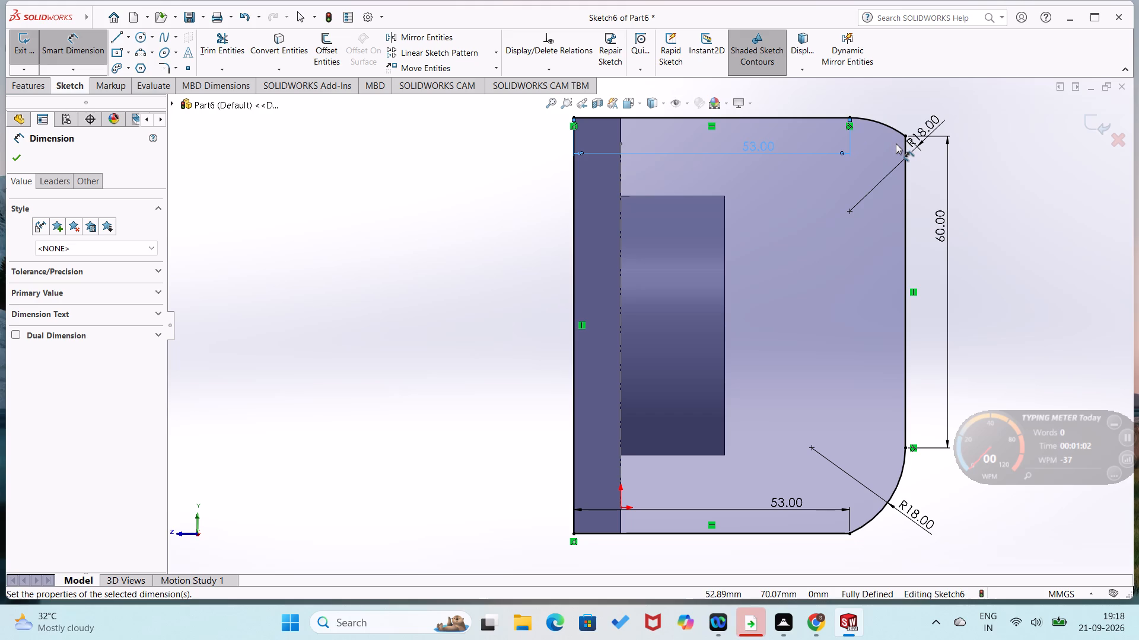
Undo the profile's dimensions, corner arcs, outer vertical line, lower line and closing line, keeping only the upper horizontal line.
{"action": "key", "text": "ctrl+z"}
{"action": "key", "text": "ctrl+z"}
{"action": "key", "text": "ctrl+z"}
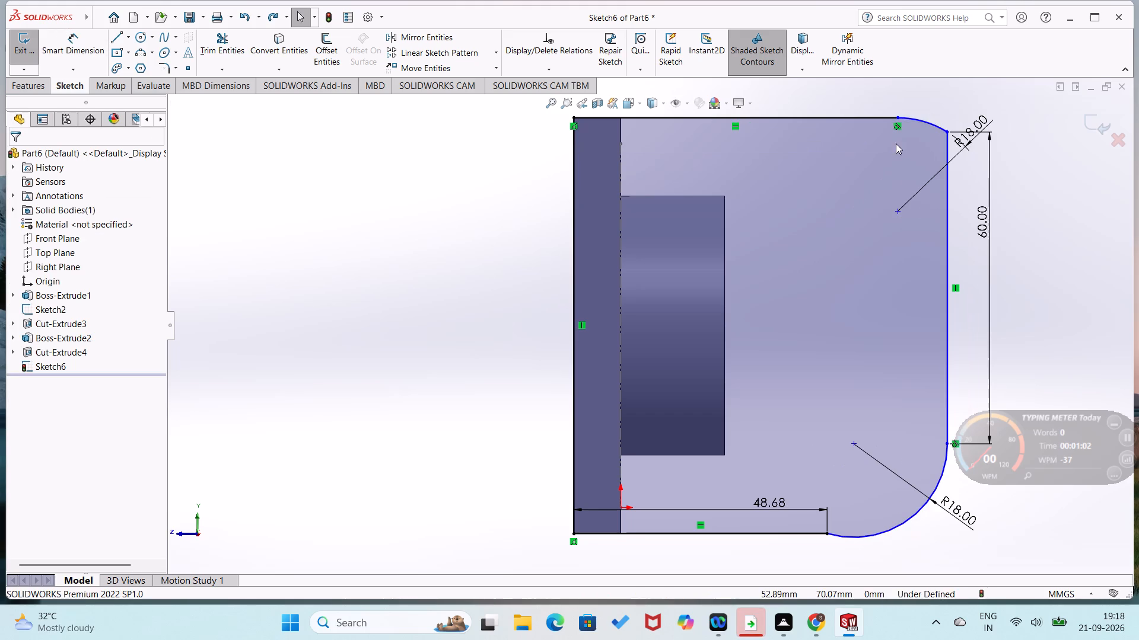
{"action": "key", "text": "ctrl+z"}
{"action": "key", "text": "ctrl+z"}
{"action": "key", "text": "ctrl+z"}
{"action": "key", "text": "ctrl+z"}
{"action": "key", "text": "ctrl+z"}
{"action": "key", "text": "ctrl+z"}
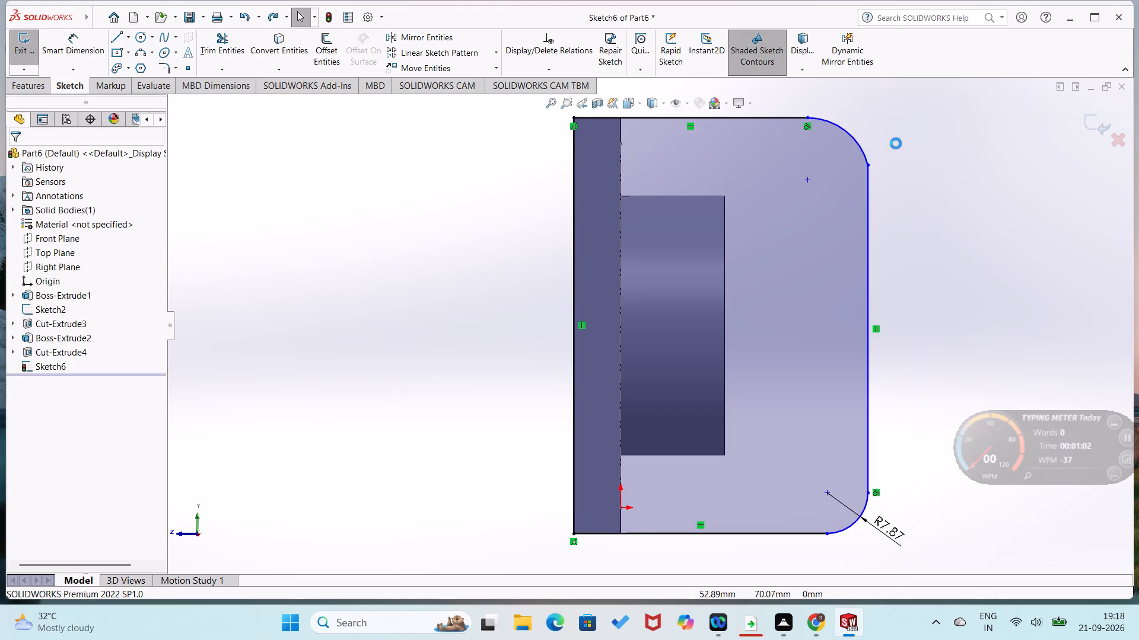
{"action": "key", "text": "ctrl+z"}
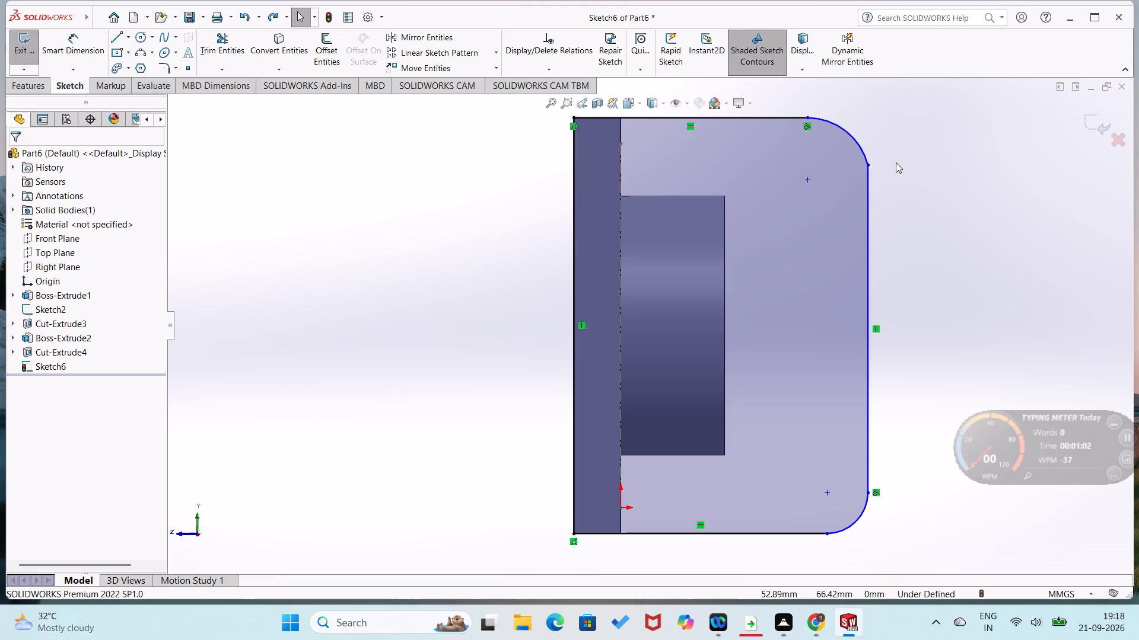
{"action": "key", "text": "ctrl+z"}
{"action": "key", "text": "ctrl+z"}
{"action": "key", "text": "ctrl+z"}
{"action": "key", "text": "ctrl+z"}
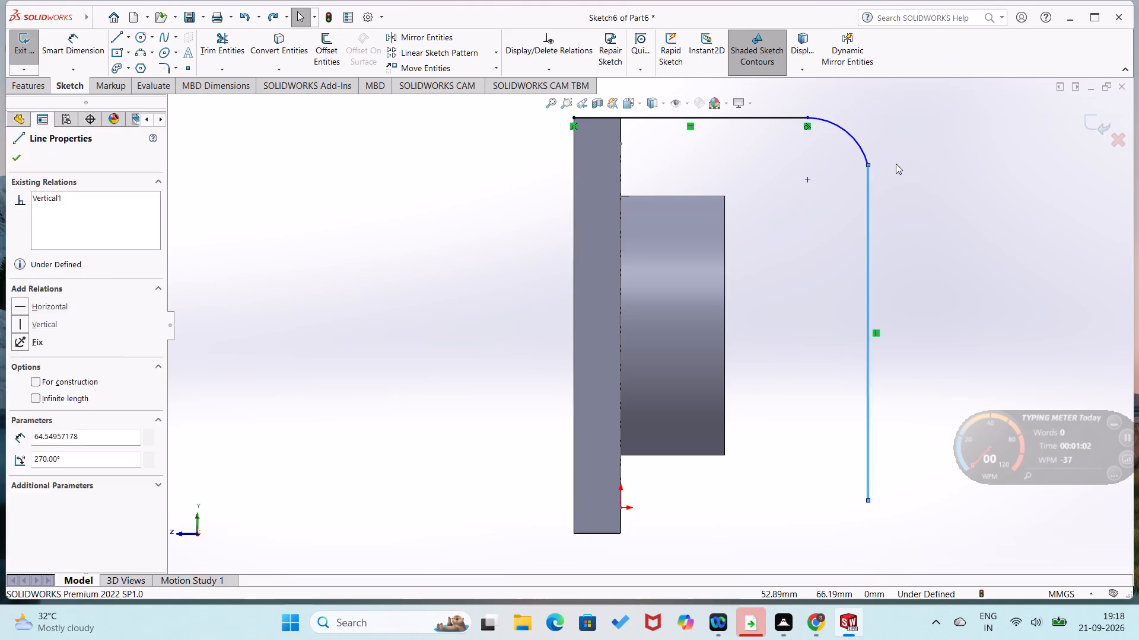
{"action": "key", "text": "ctrl+z"}
{"action": "key", "text": "ctrl+z"}
{"action": "left_click", "coordinate": [895, 186]}
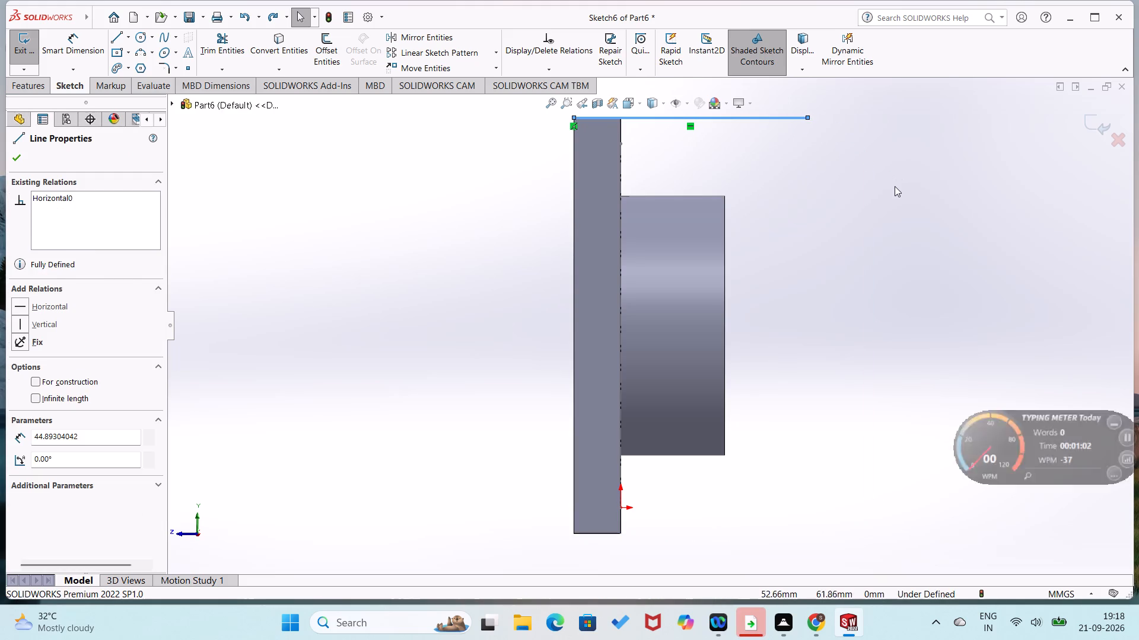
Sketch a vertical line about 80 mm long down from the upper line's free end, and a lower line about 45 mm back to the end face's corner.
{"action": "right_click_drag", "start_coordinate": [908, 188], "coordinate": [799, 233]}
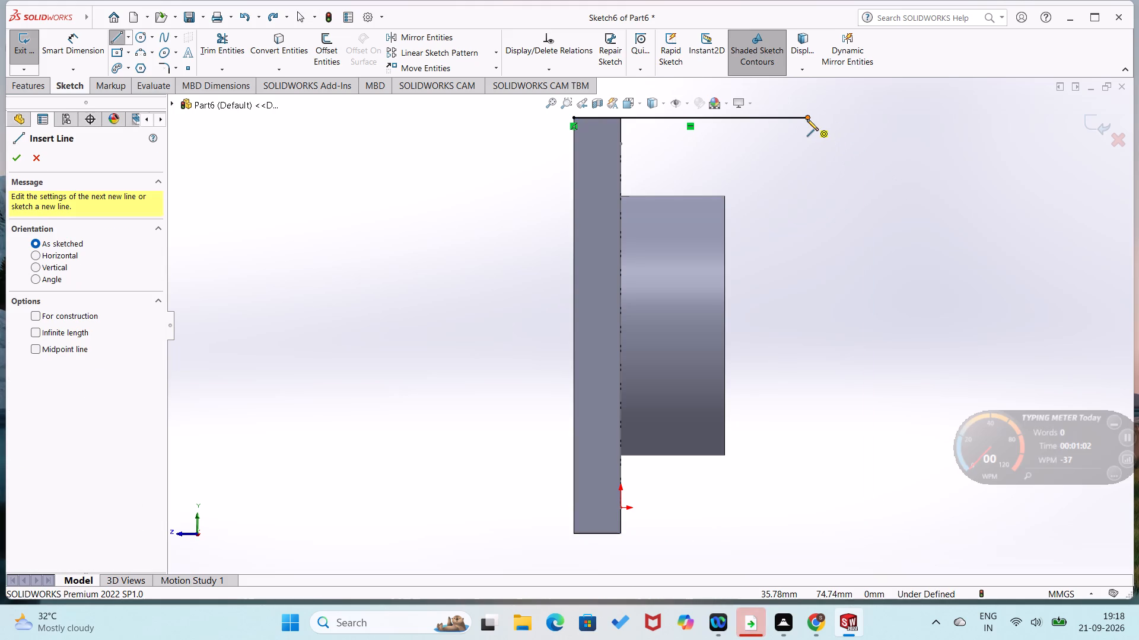
{"action": "left_click", "coordinate": [807, 119]}
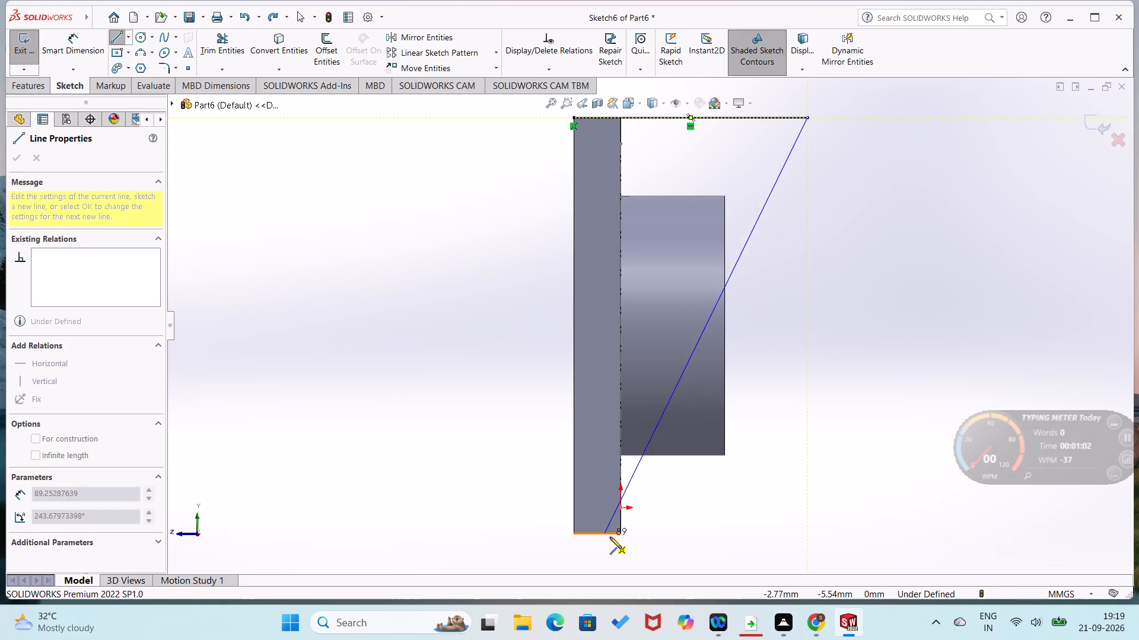
{"action": "left_click", "coordinate": [807, 531]}
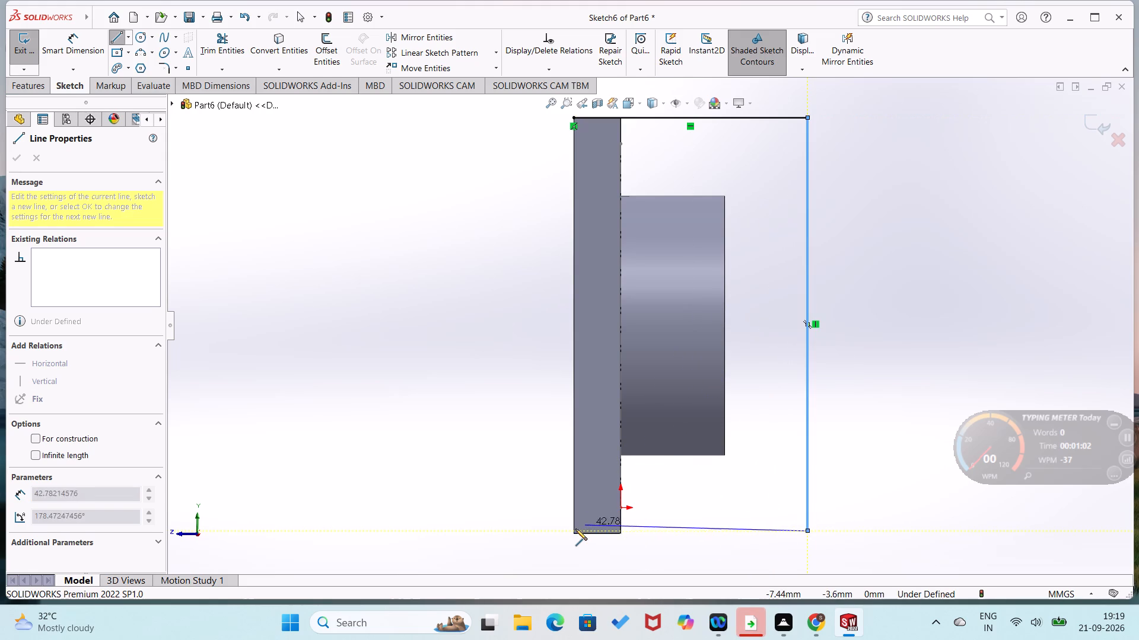
{"action": "left_click", "coordinate": [573, 533]}
{"action": "right_click_drag", "start_coordinate": [587, 529], "coordinate": [585, 497]}
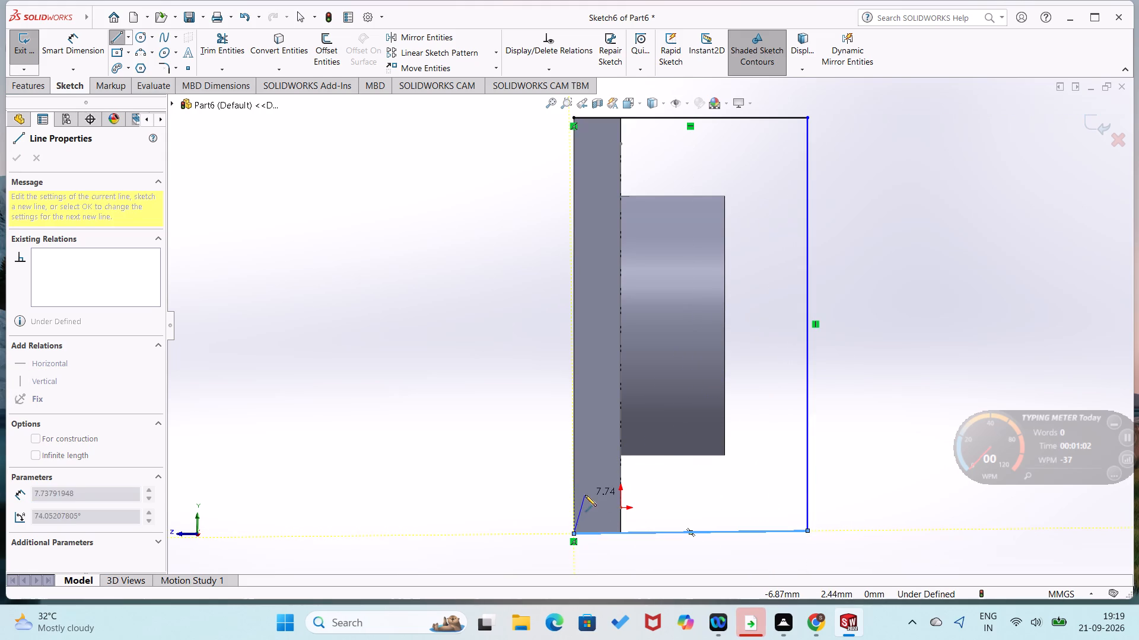
{"action": "key", "text": "Escape"}
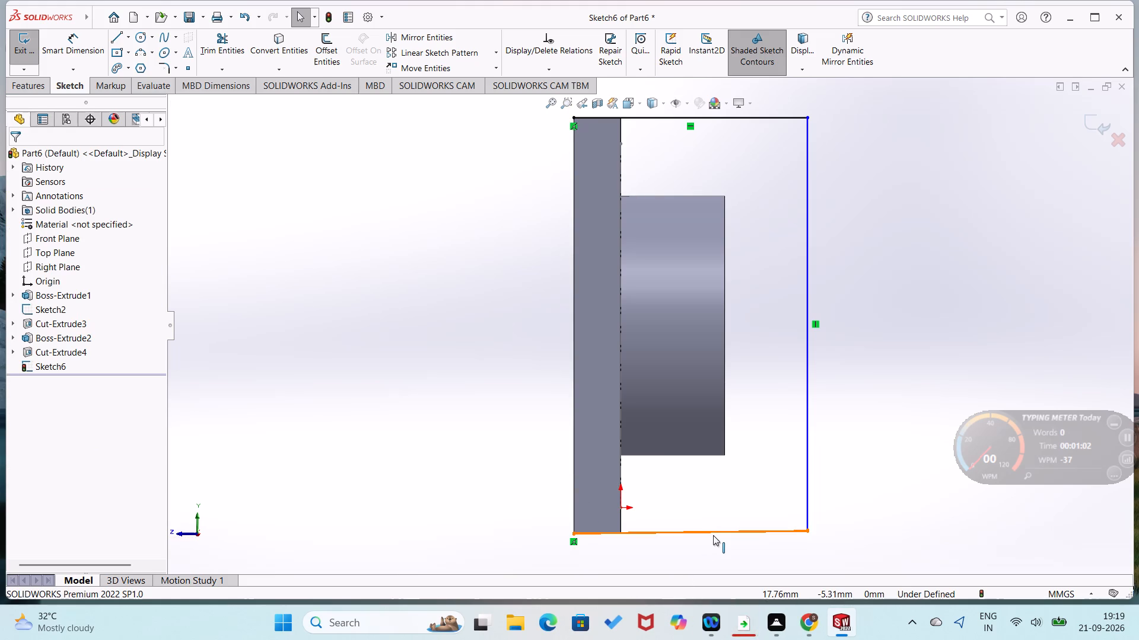
Make the profile's slightly sloped lower line horizontal.
{"action": "right_click", "coordinate": [713, 535]}
{"action": "left_click", "coordinate": [724, 356]}
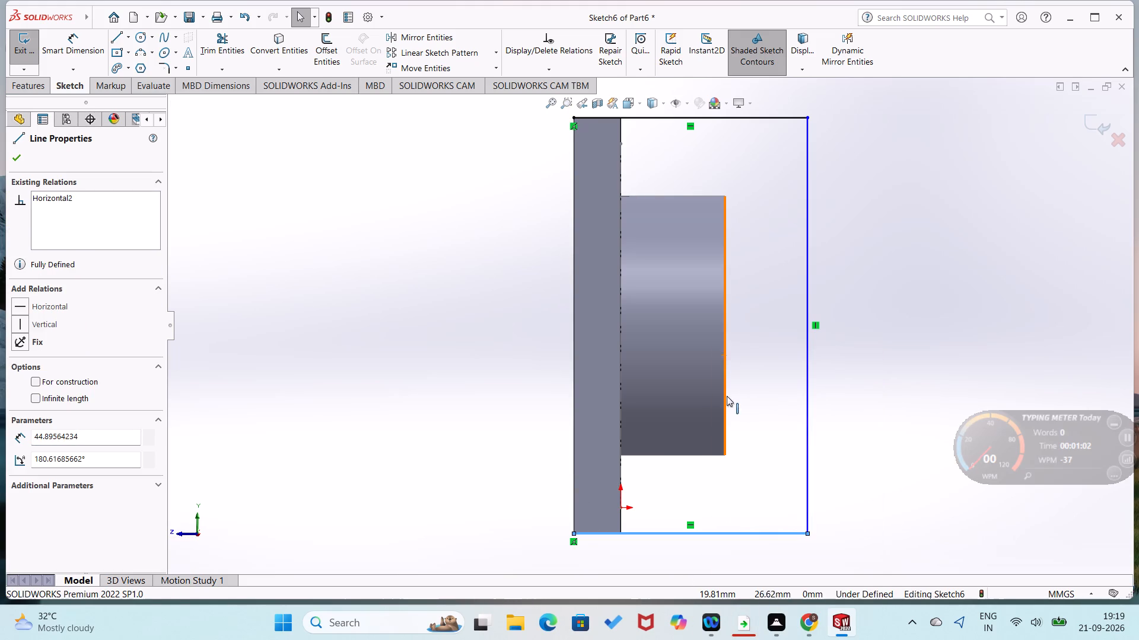
{"action": "left_click", "coordinate": [746, 455]}
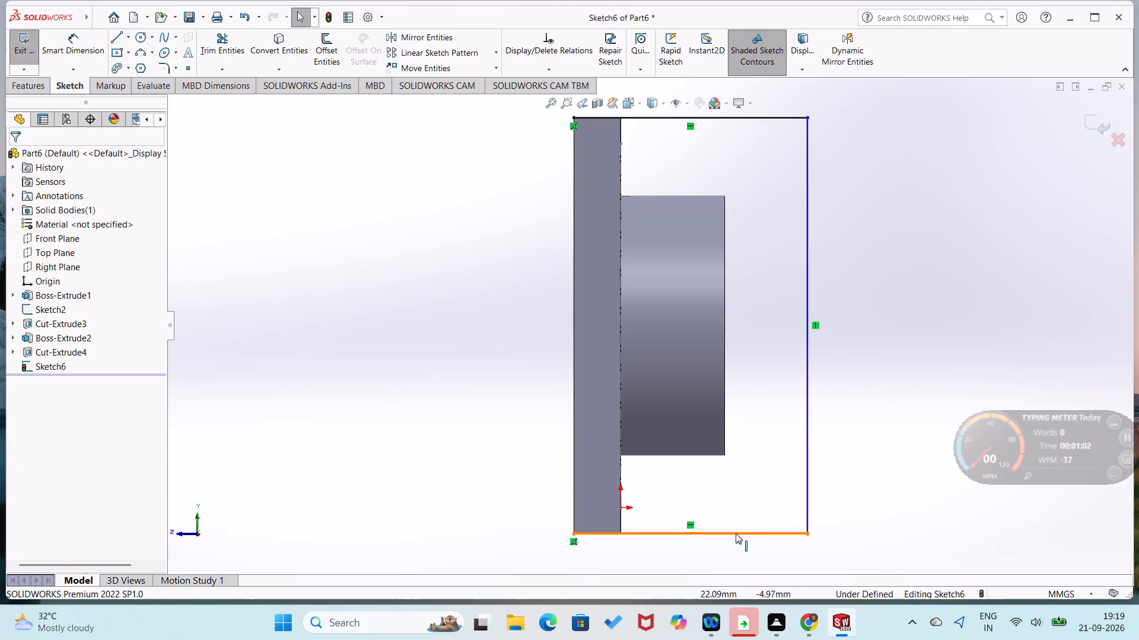
Close the profile with an 80 mm vertical line along the end face's outer edge, joining the lower and upper corners.
{"action": "right_click_drag", "start_coordinate": [490, 459], "coordinate": [282, 425]}
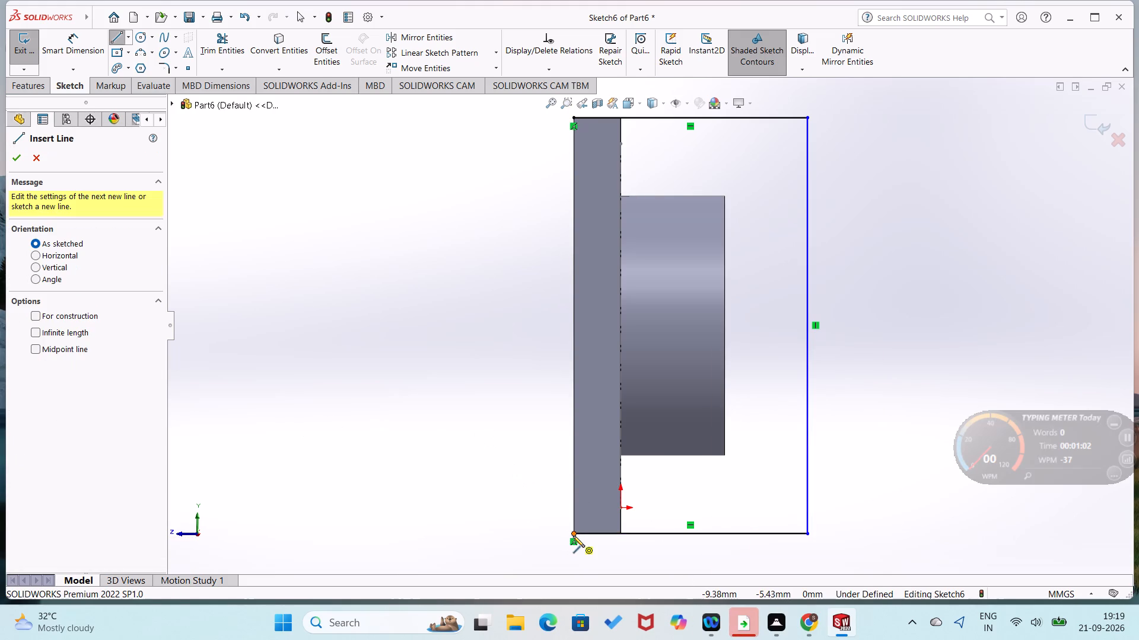
{"action": "left_click_drag", "start_coordinate": [574, 536], "coordinate": [572, 521]}
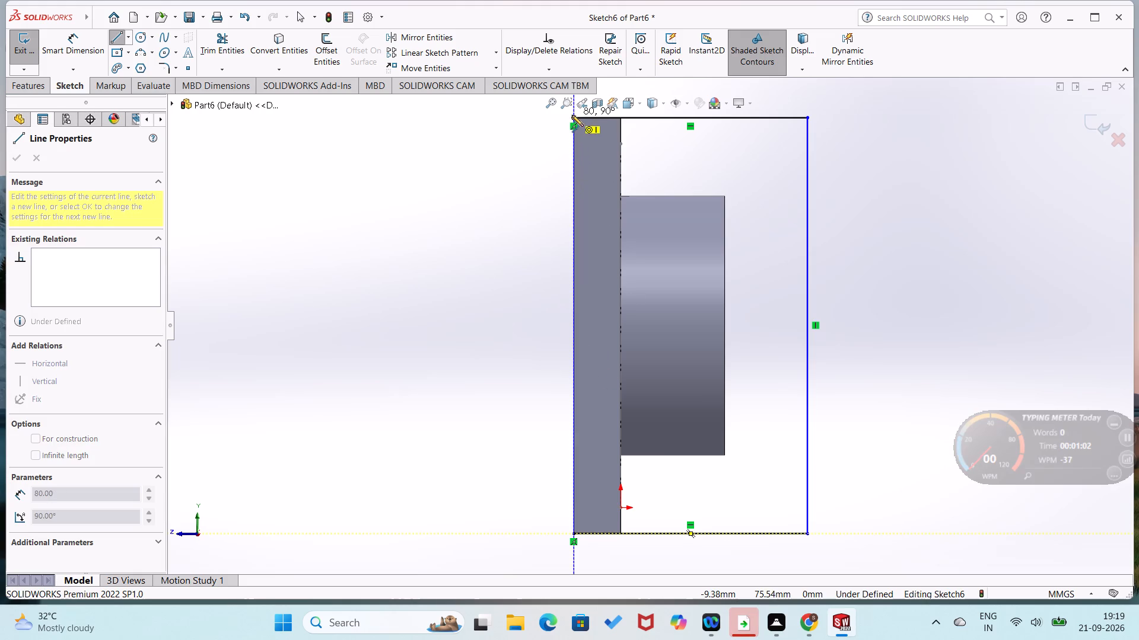
{"action": "left_click", "coordinate": [572, 115]}
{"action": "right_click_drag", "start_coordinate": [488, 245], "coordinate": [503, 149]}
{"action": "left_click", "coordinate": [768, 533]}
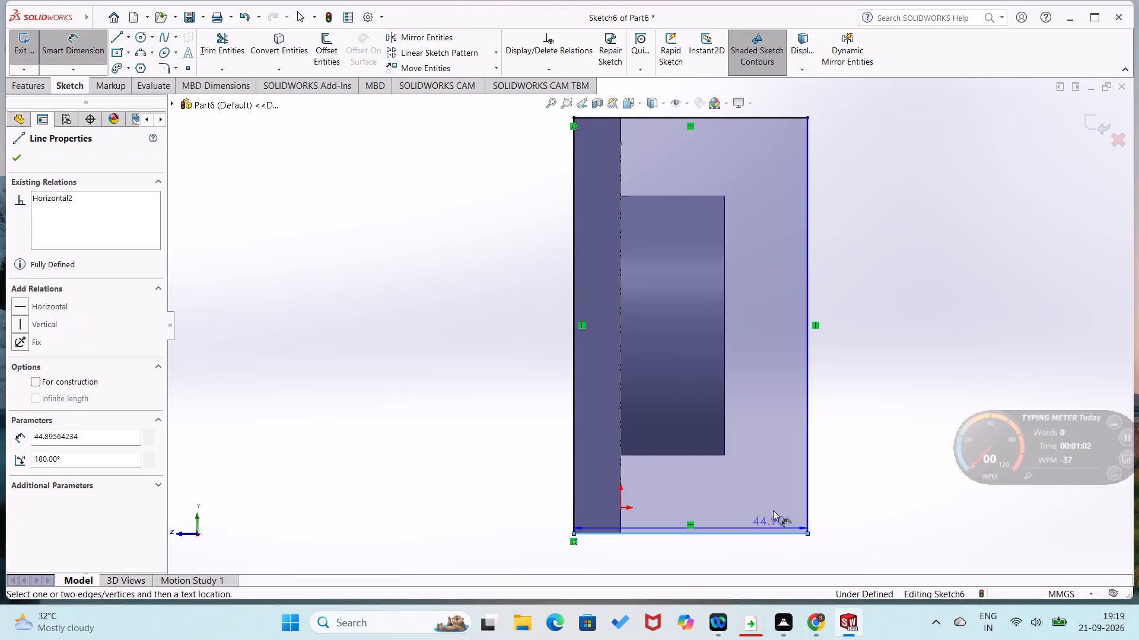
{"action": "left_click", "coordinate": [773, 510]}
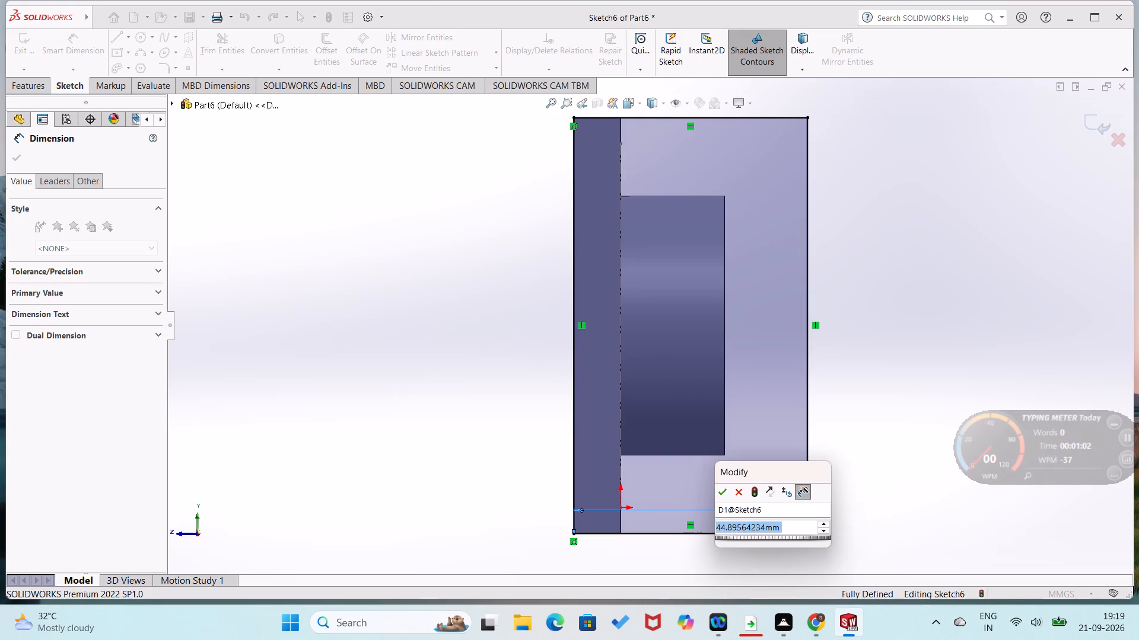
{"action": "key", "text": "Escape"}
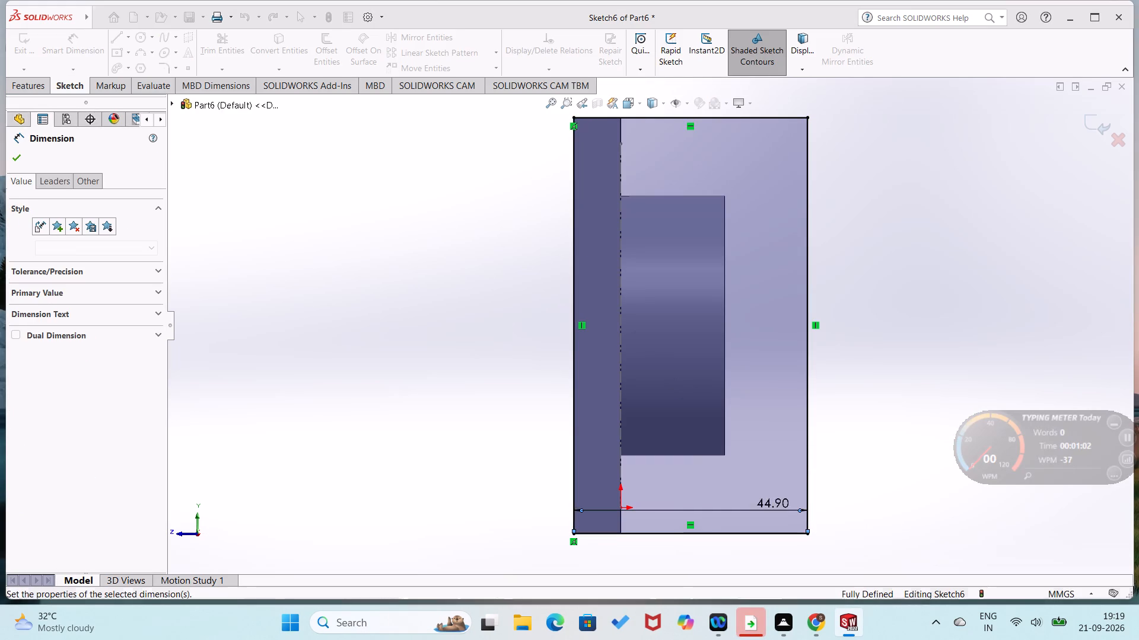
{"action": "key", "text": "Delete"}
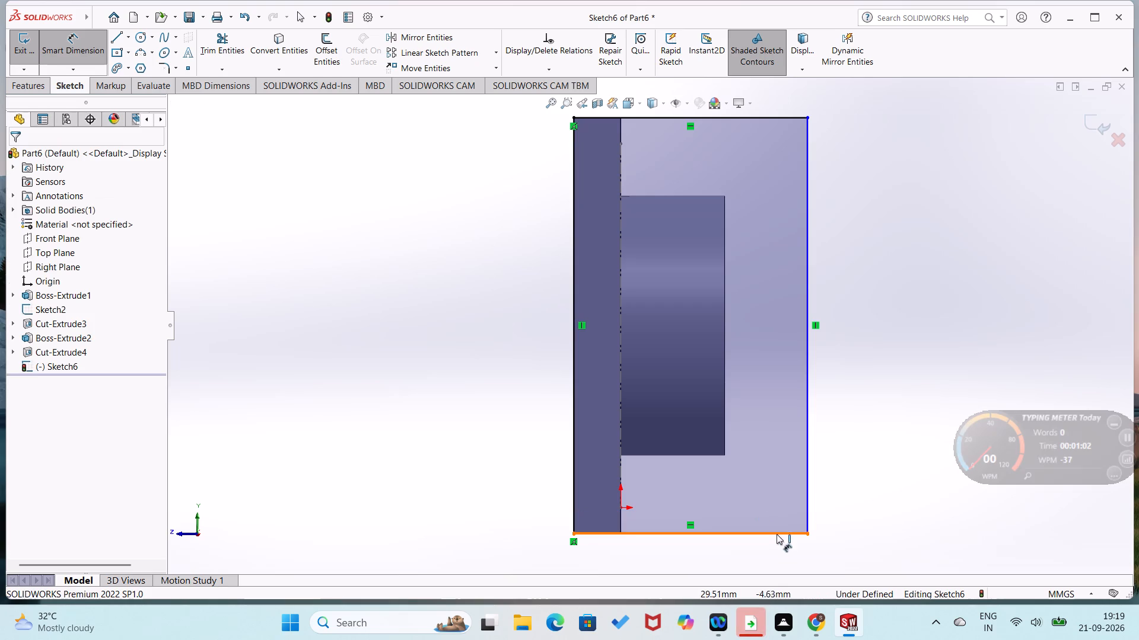
Fillet the profile's lower and upper outer corners with an 18 mm radius using Sketch Fillet.
{"action": "left_click", "coordinate": [171, 69]}
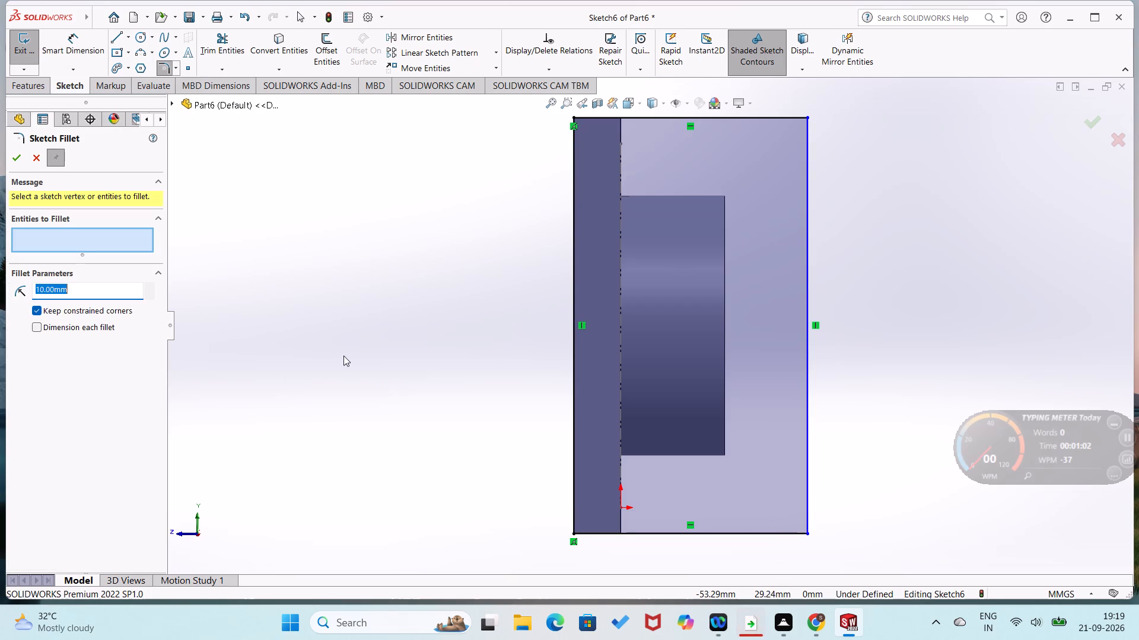
{"action": "key", "text": "1"}
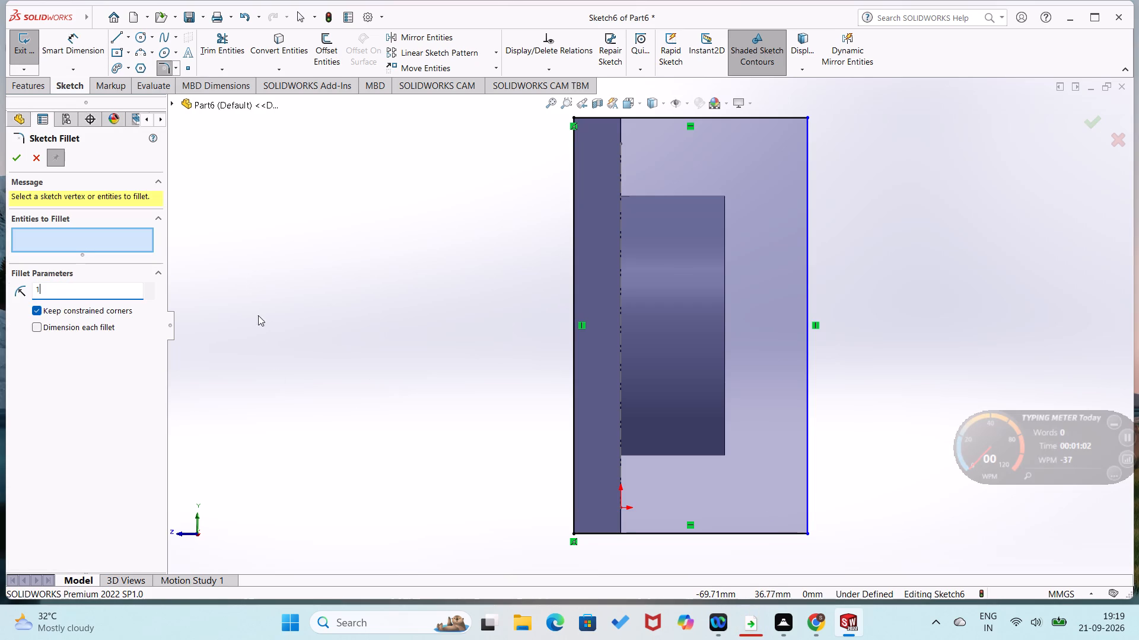
{"action": "key", "text": "slash"}
{"action": "key", "text": "BackSpace"}
{"action": "key", "text": "8"}
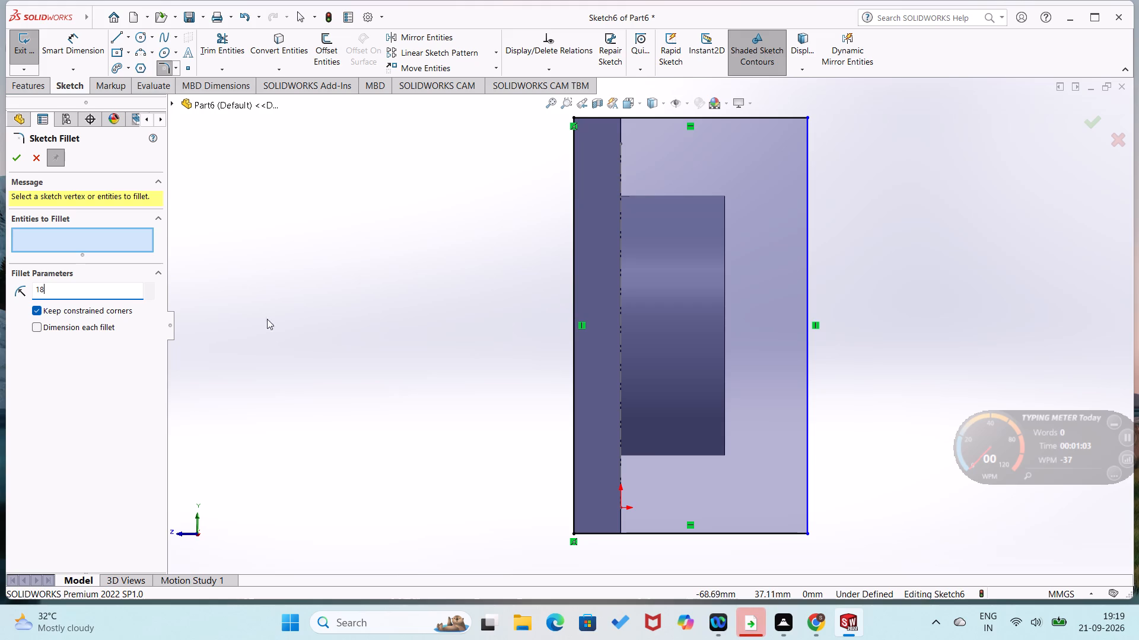
{"action": "left_click", "coordinate": [746, 533]}
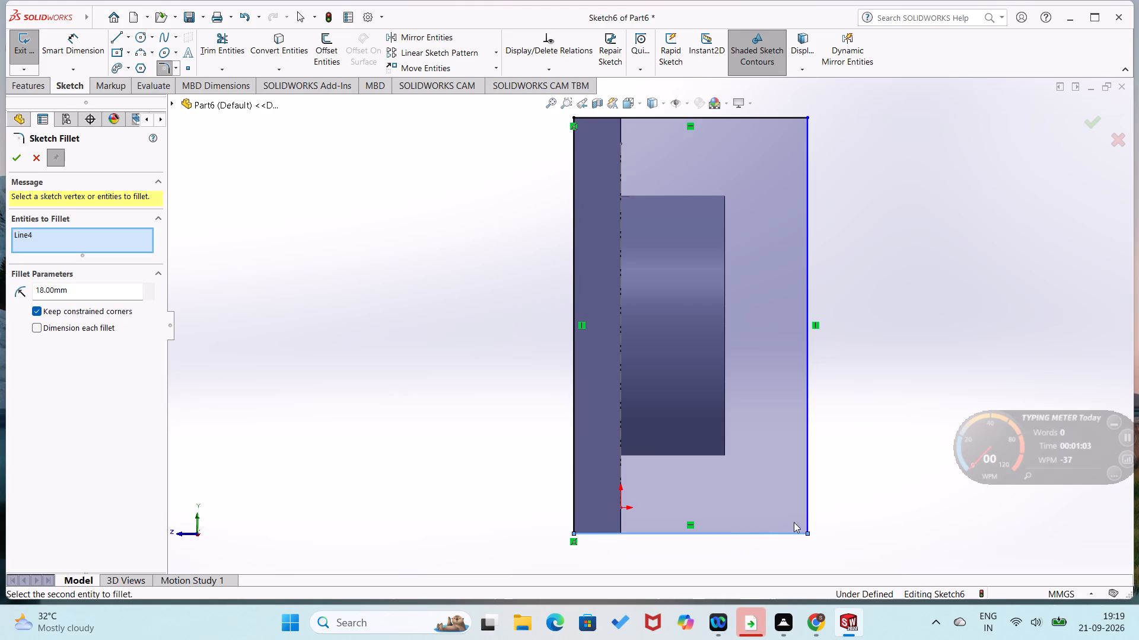
{"action": "left_click", "coordinate": [806, 507]}
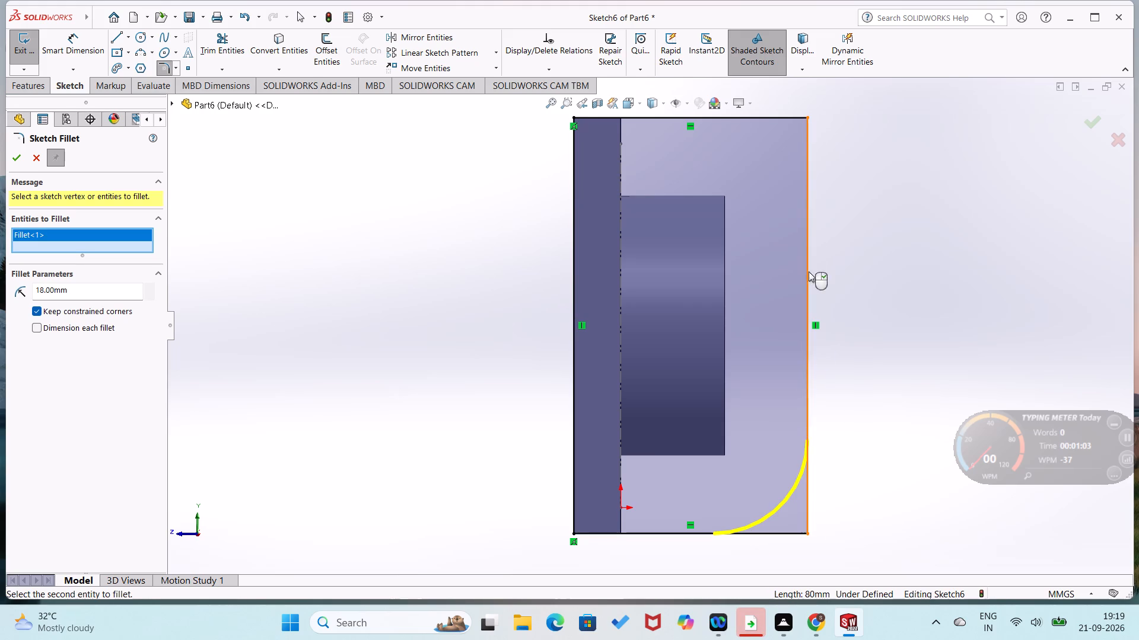
{"action": "left_click", "coordinate": [806, 190]}
{"action": "left_click", "coordinate": [781, 117]}
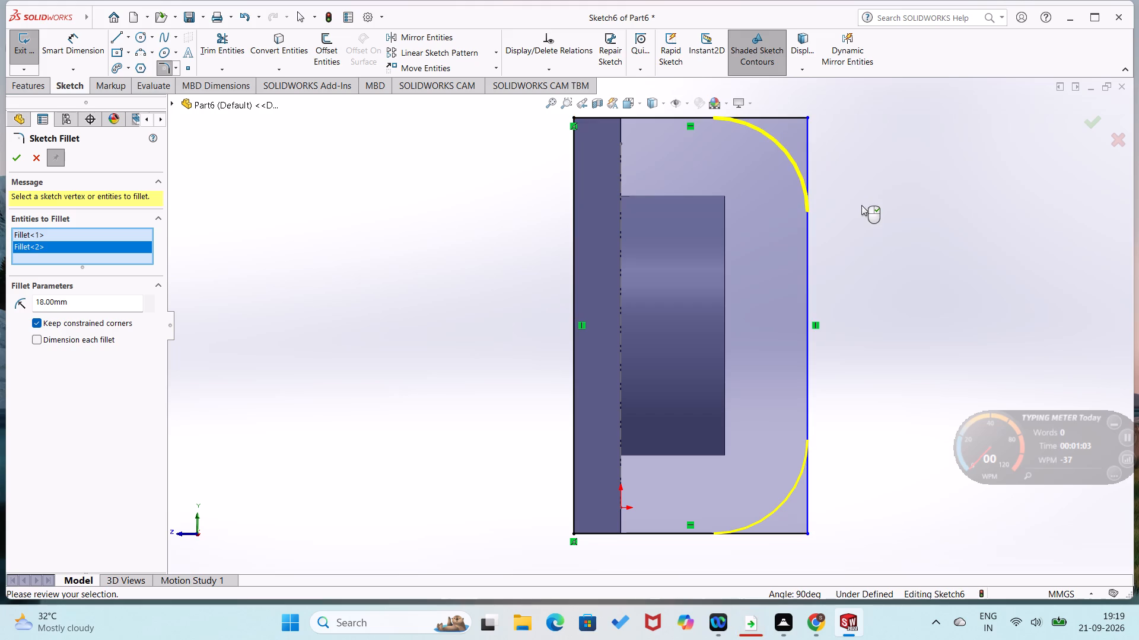
{"action": "left_click", "coordinate": [863, 207]}
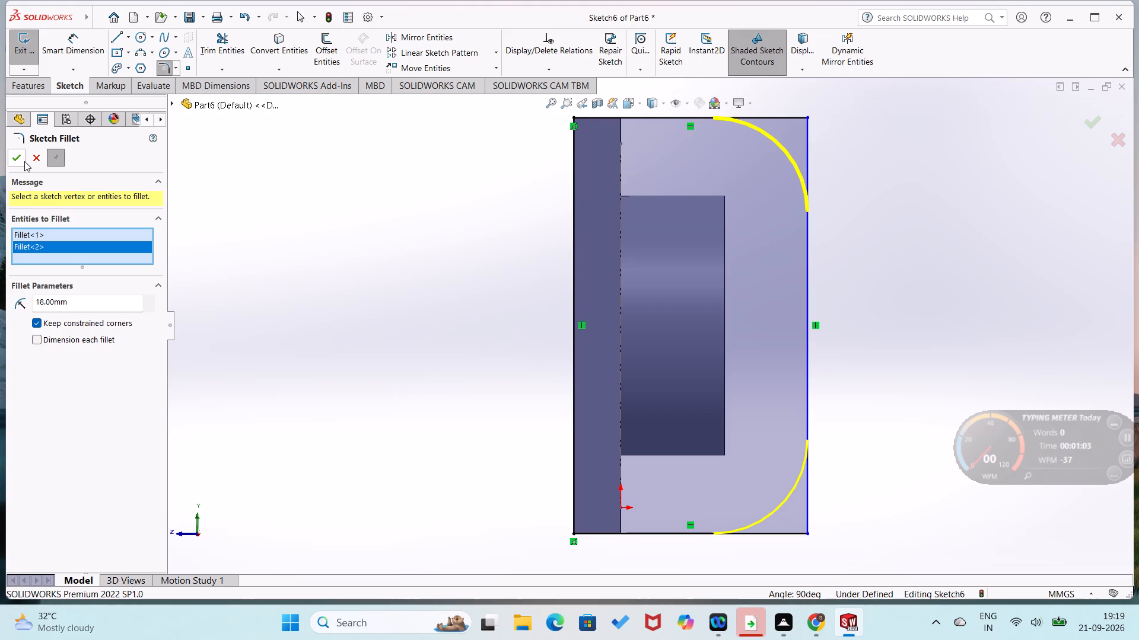
{"action": "left_click", "coordinate": [24, 161]}
{"action": "left_click", "coordinate": [203, 240]}
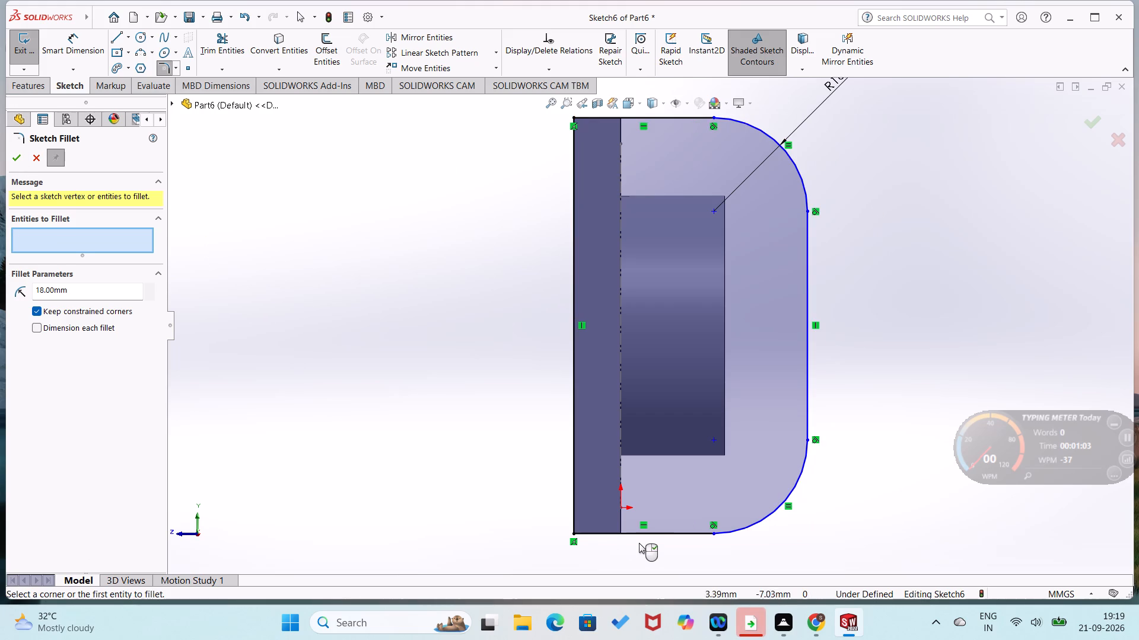
{"action": "left_click", "coordinate": [650, 533]}
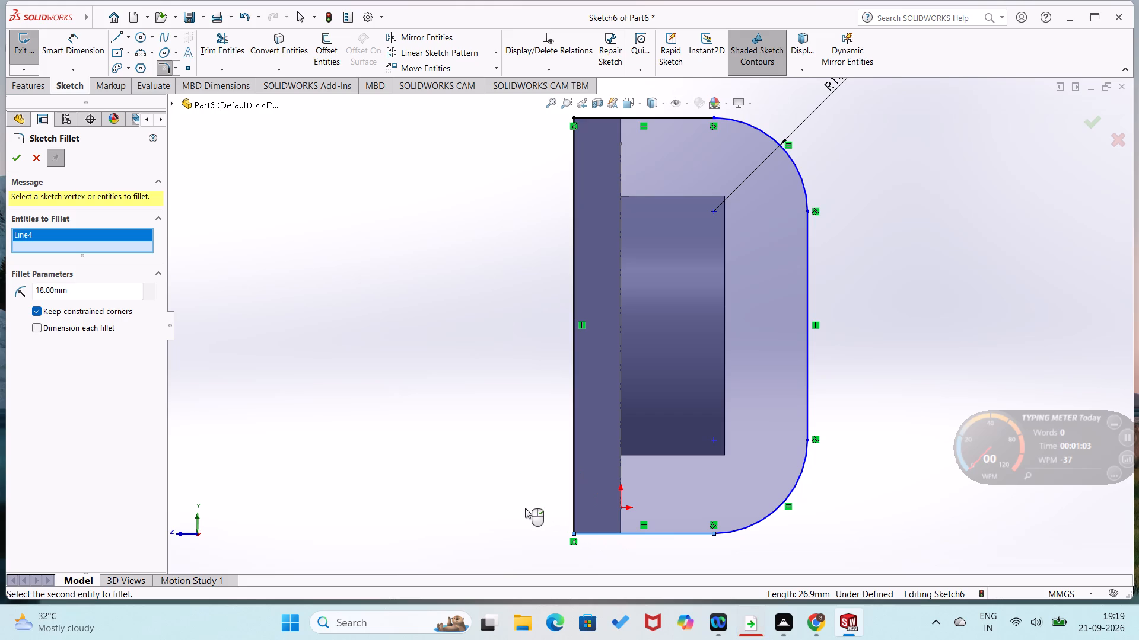
{"action": "right_click_drag", "start_coordinate": [523, 504], "coordinate": [552, 375]}
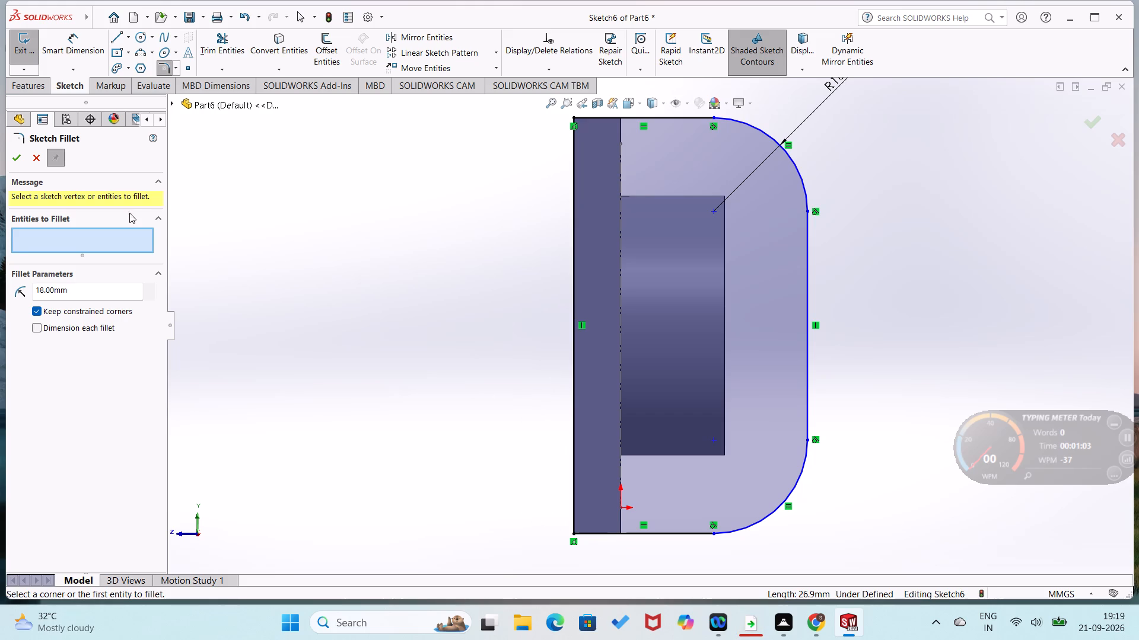
{"action": "left_click", "coordinate": [14, 153]}
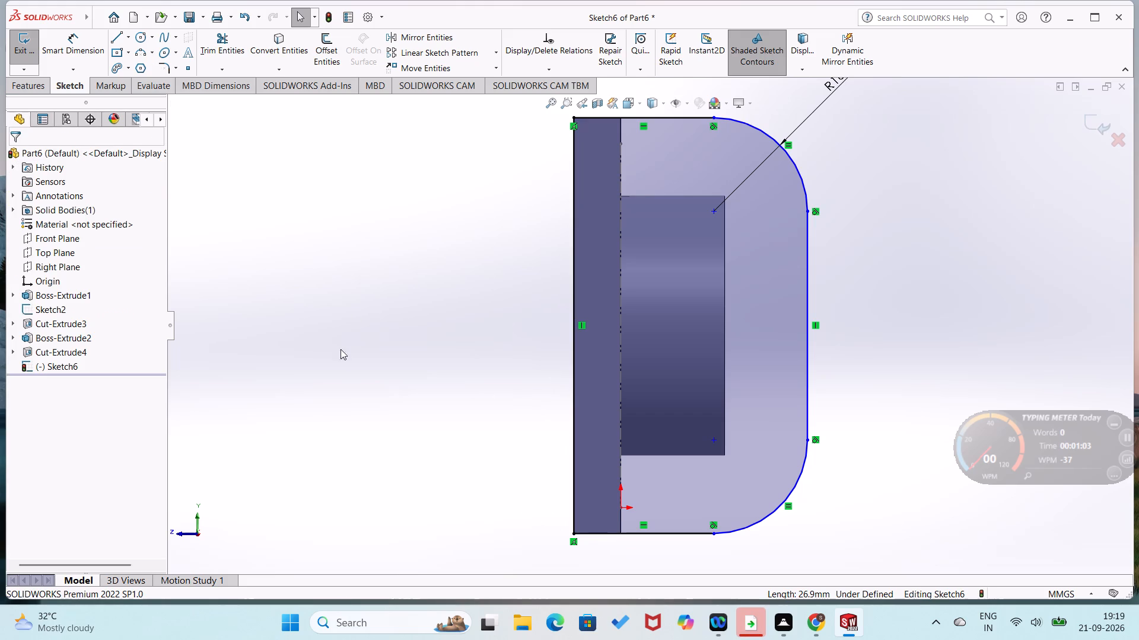
Dimension the straight length of the flange profile's lower line as 53 mm.
{"action": "right_click_drag", "start_coordinate": [368, 335], "coordinate": [421, 192]}
{"action": "left_click", "coordinate": [650, 543]}
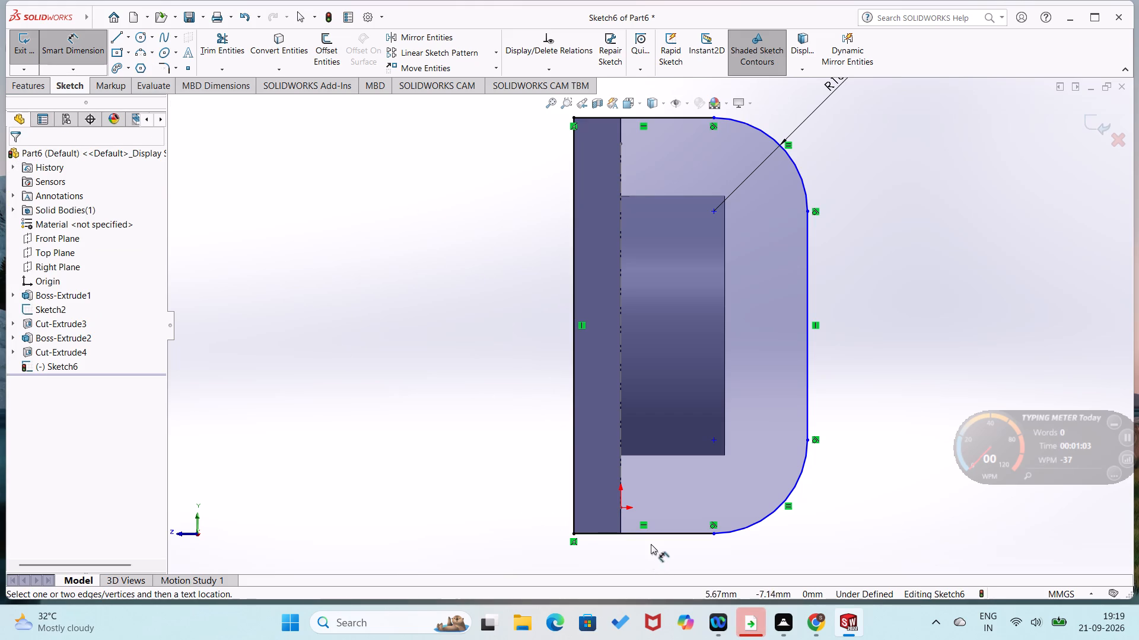
{"action": "left_click_drag", "start_coordinate": [654, 535], "coordinate": [658, 522]}
{"action": "left_click", "coordinate": [661, 511]}
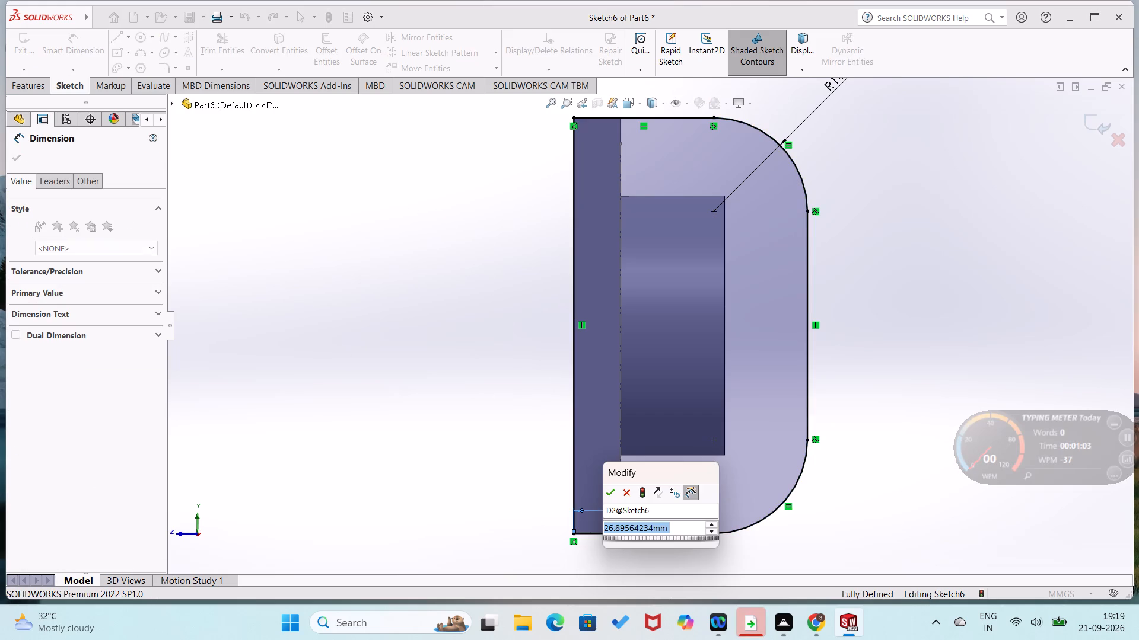
{"action": "type", "text": "53"}
{"action": "key", "text": "Return"}
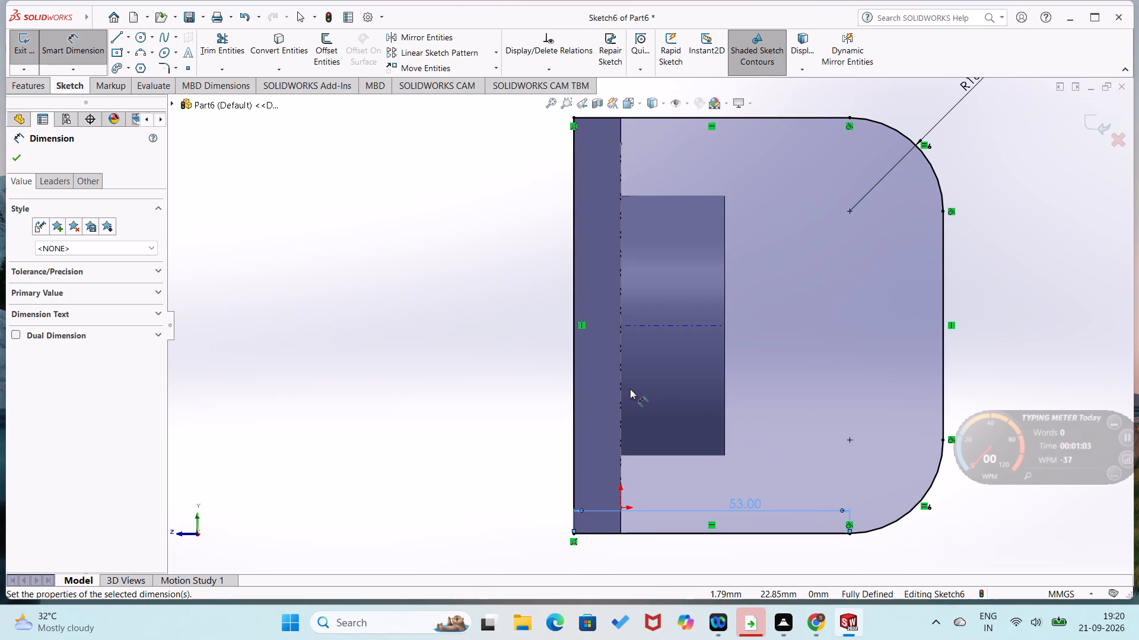
Extrude the rounded flange profile as an 18 mm blind boss, reversed toward the plate and merged with it.
{"action": "middle_click_drag", "start_coordinate": [630, 389], "coordinate": [594, 386]}
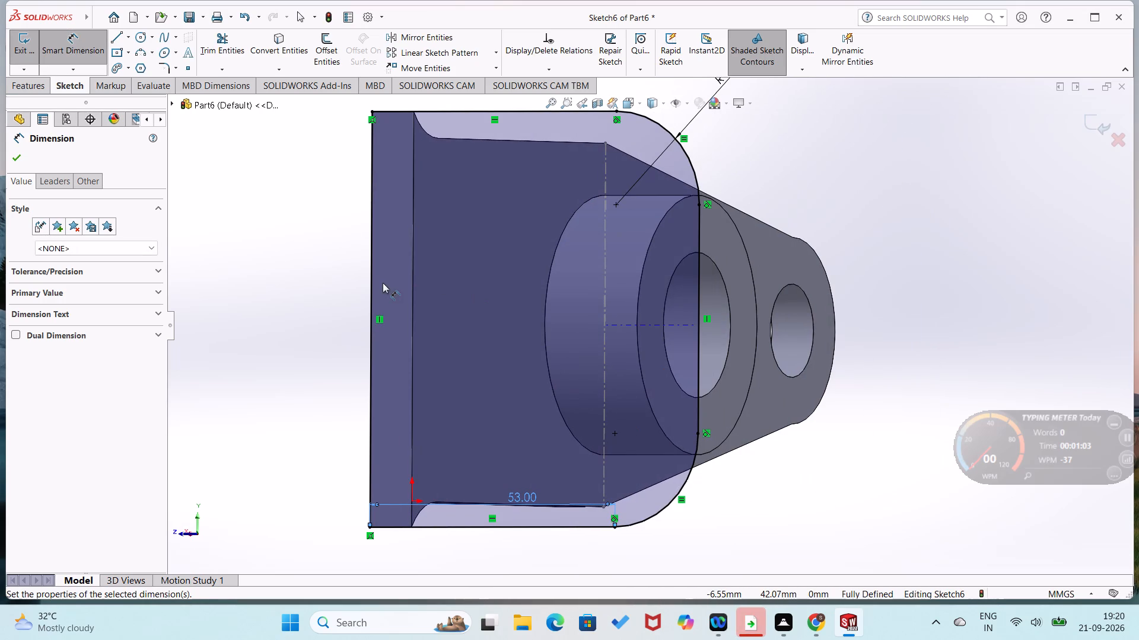
{"action": "left_click", "coordinate": [28, 88]}
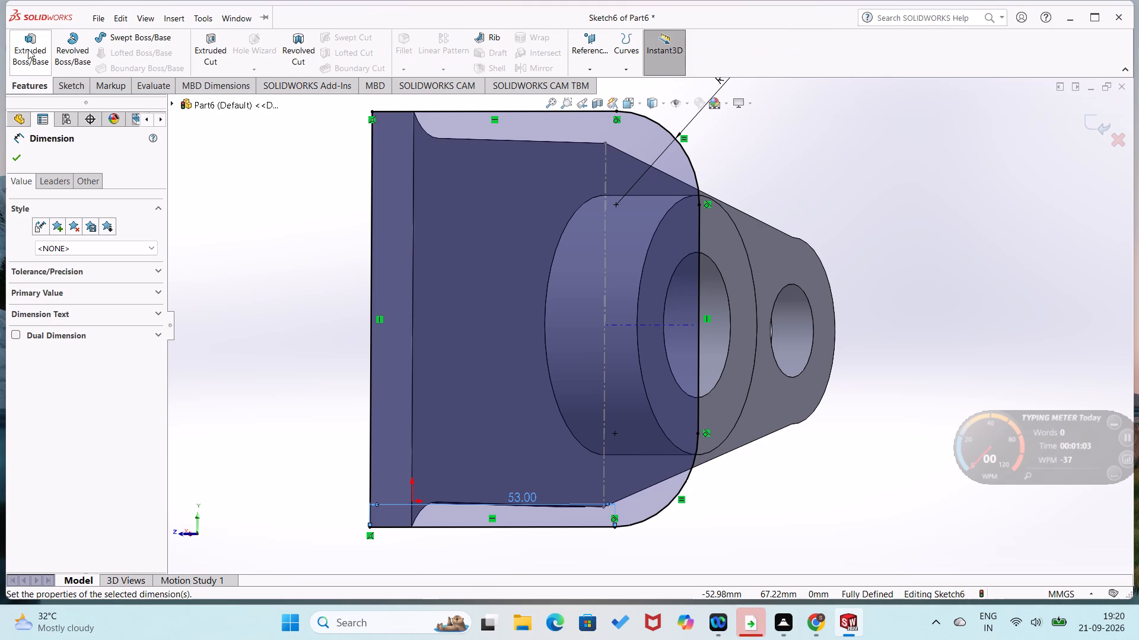
{"action": "left_click", "coordinate": [28, 49]}
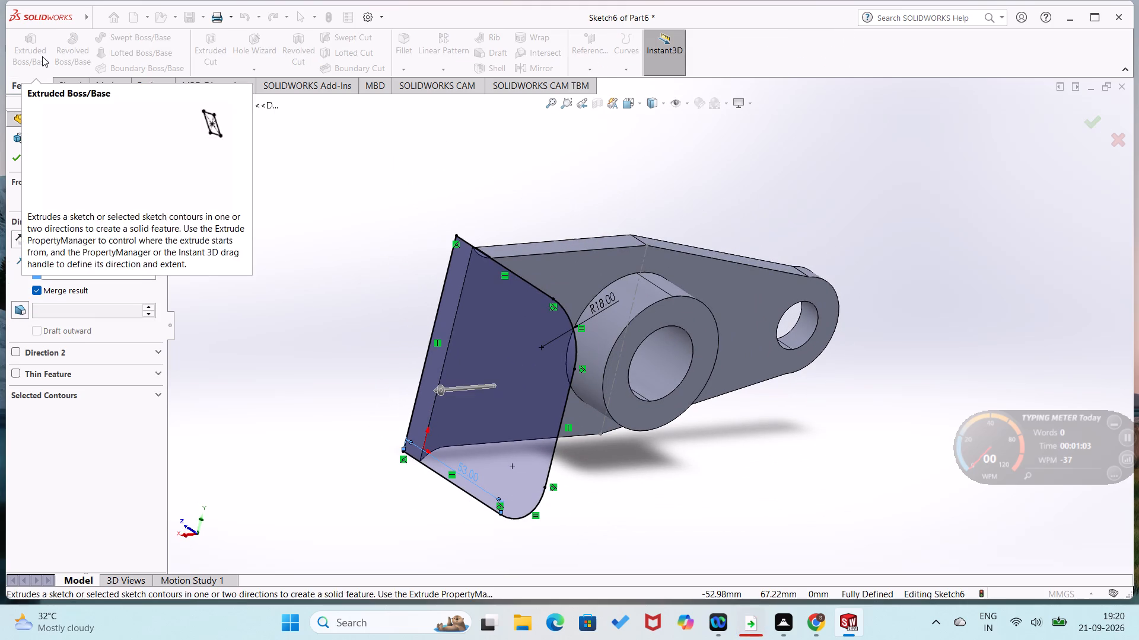
{"action": "left_click", "coordinate": [9, 237]}
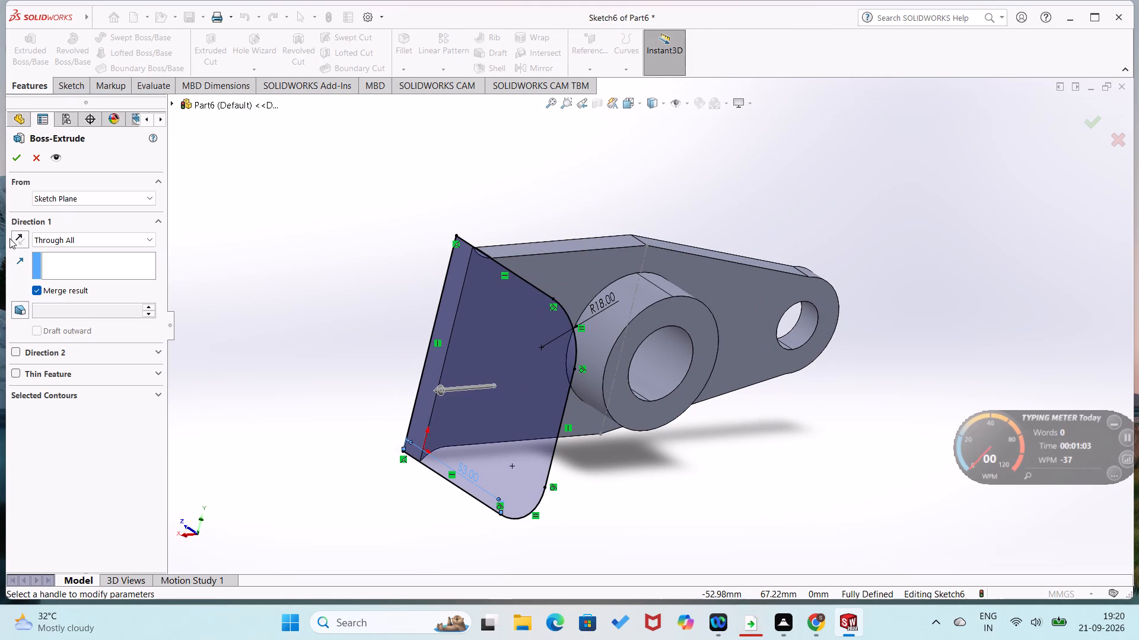
{"action": "left_click", "coordinate": [22, 241]}
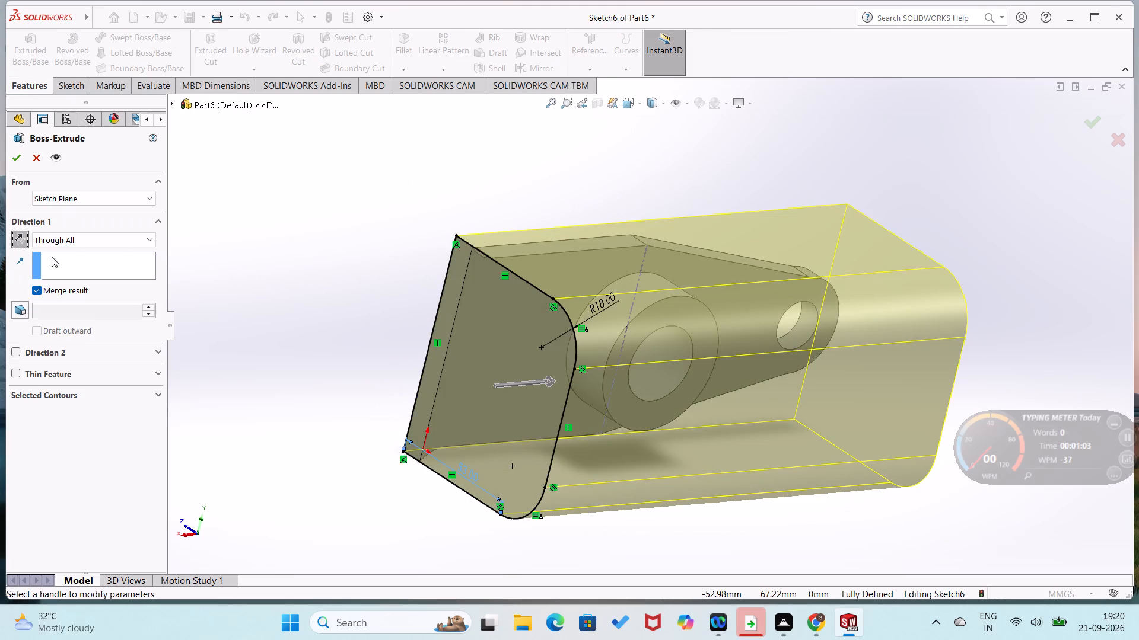
{"action": "left_click", "coordinate": [149, 239]}
{"action": "left_click", "coordinate": [139, 253]}
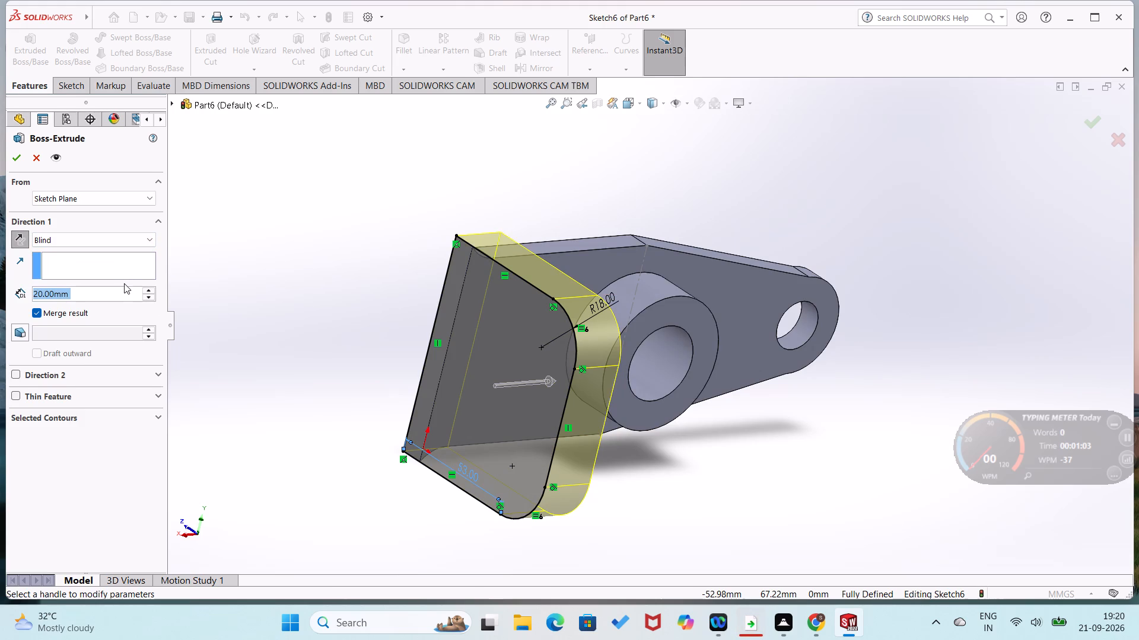
{"action": "type", "text": "18"}
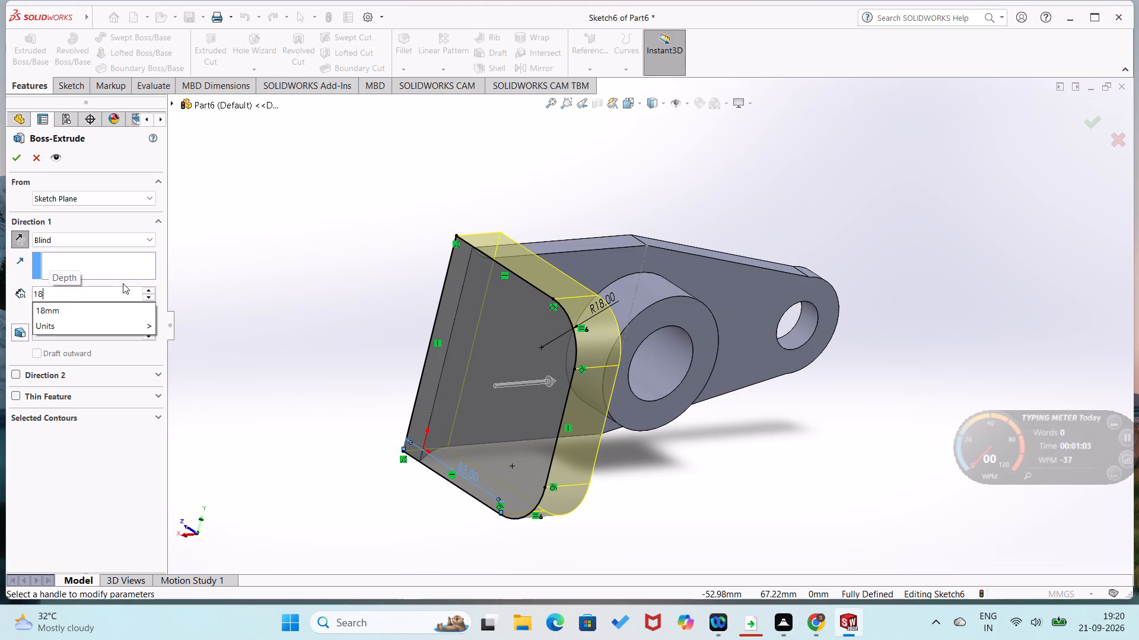
{"action": "key", "text": "Return"}
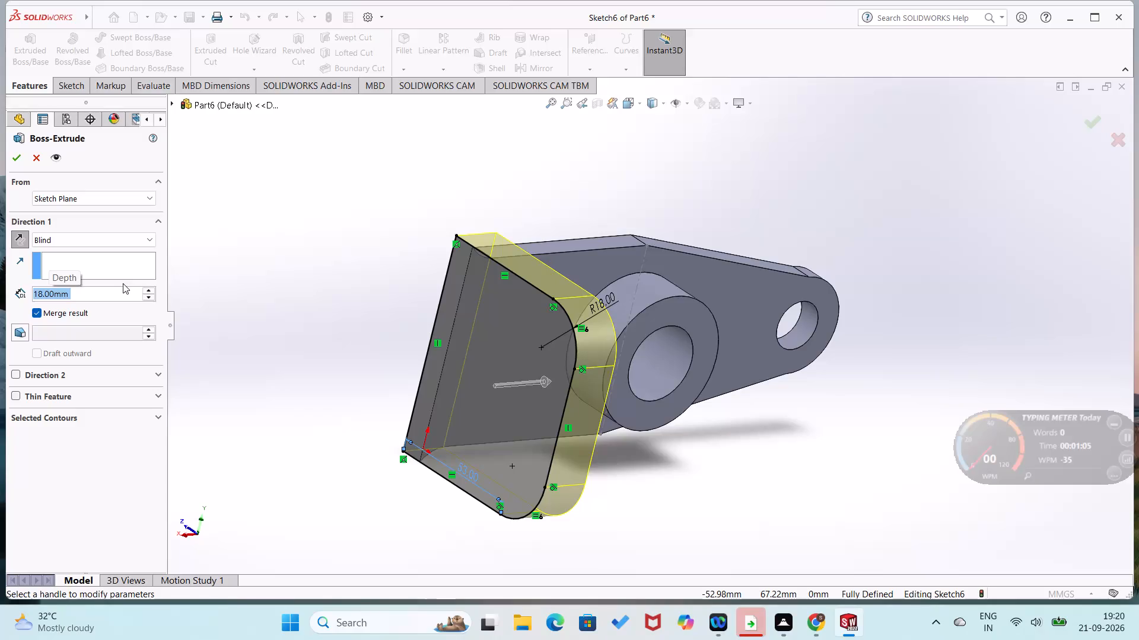
{"action": "left_click", "coordinate": [20, 161]}
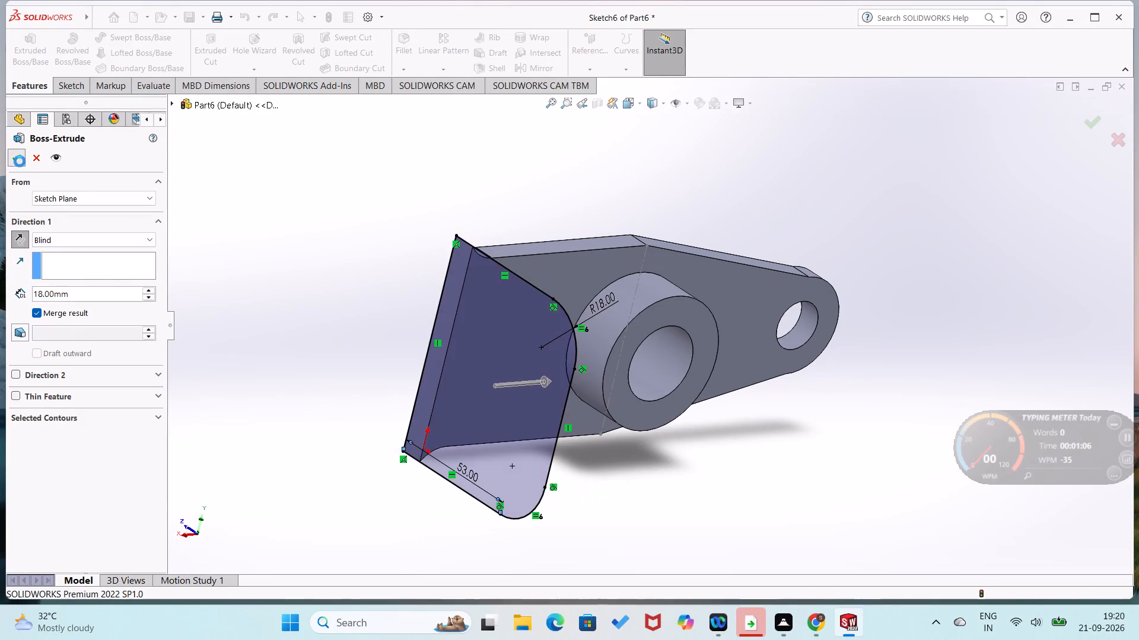
{"action": "left_click", "coordinate": [177, 232]}
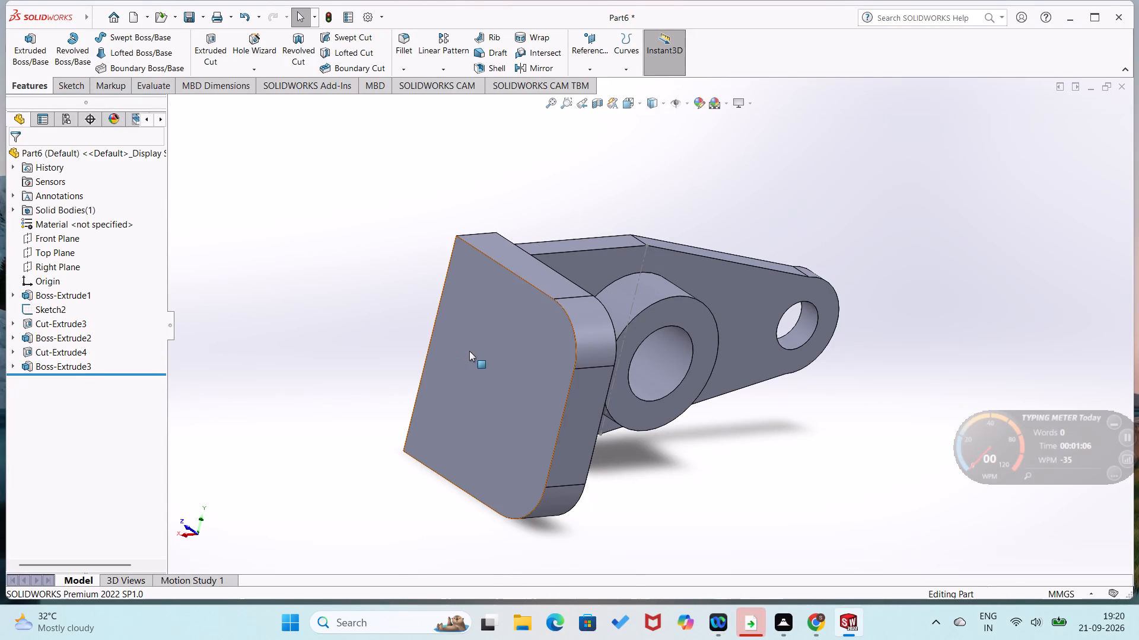
On the flange's outer face, sketch two circles about 11 mm and 14 mm in diameter, centred on the upper and lower rounded corners.
{"action": "right_click", "coordinate": [469, 351]}
{"action": "left_click", "coordinate": [499, 332]}
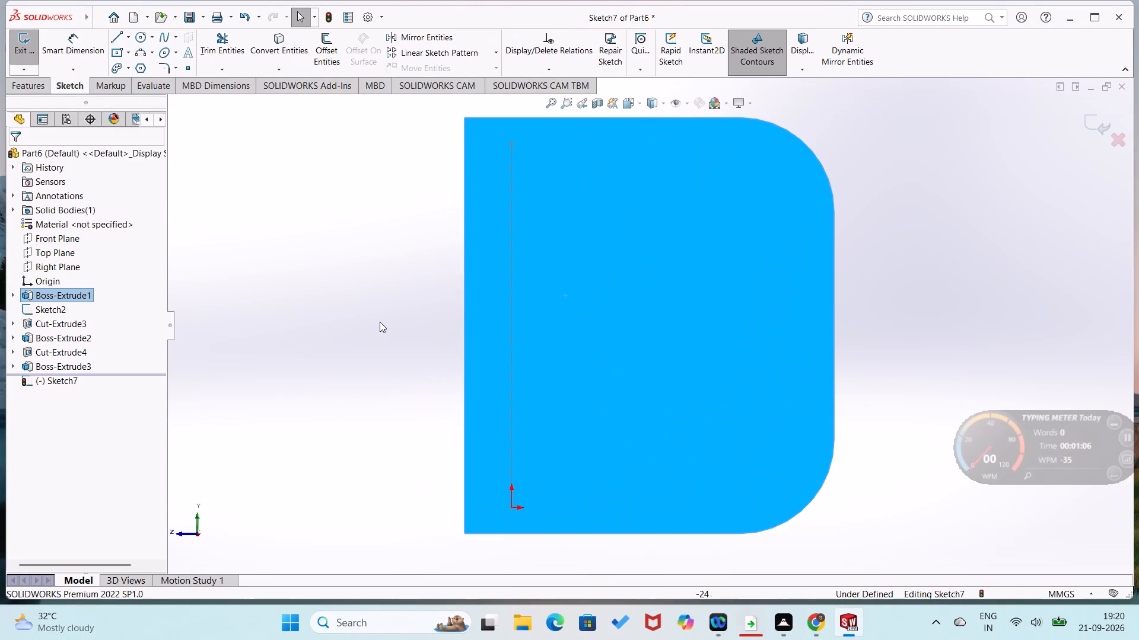
{"action": "left_click", "coordinate": [378, 321]}
{"action": "right_click_drag", "start_coordinate": [381, 313], "coordinate": [419, 254]}
{"action": "right_click_drag", "start_coordinate": [329, 279], "coordinate": [333, 286]}
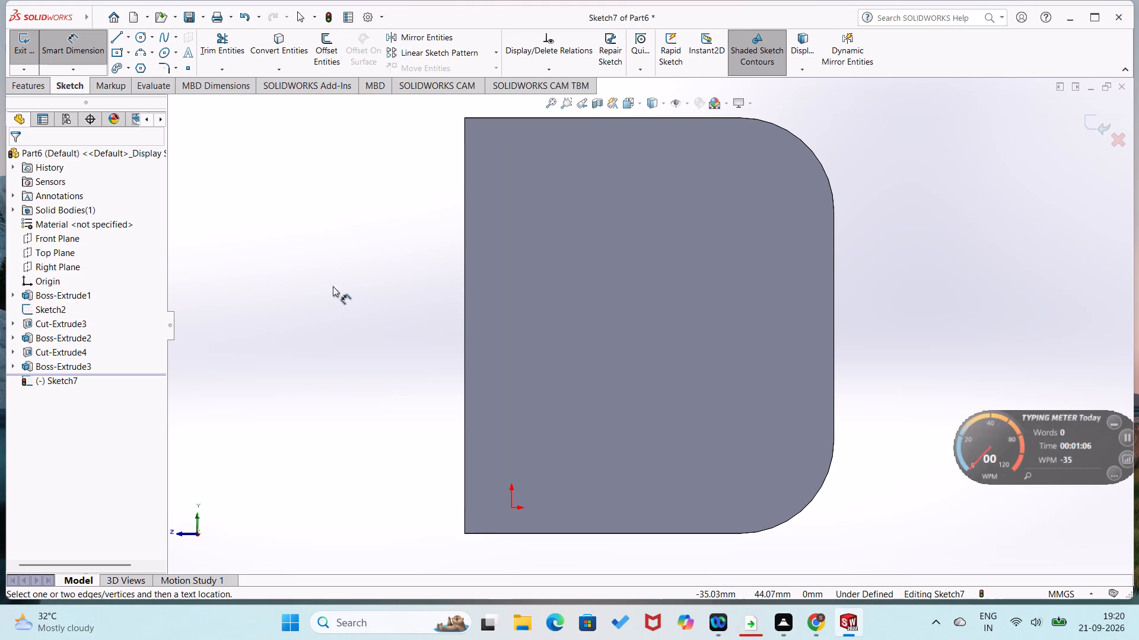
{"action": "right_click_drag", "start_coordinate": [333, 286], "coordinate": [373, 310]}
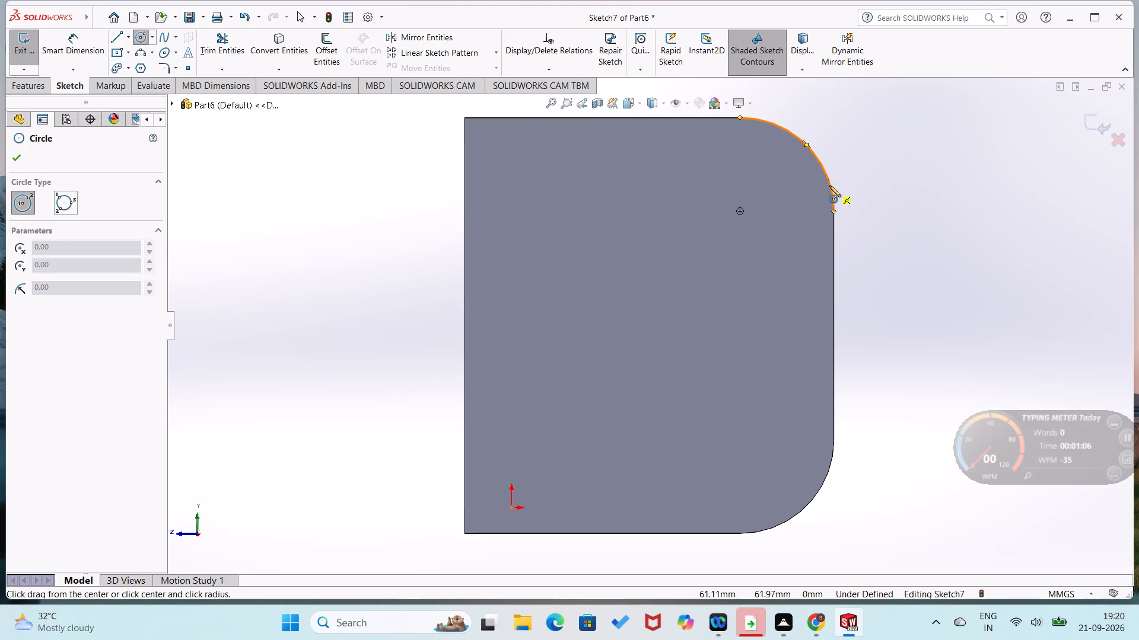
{"action": "left_click", "coordinate": [739, 212]}
{"action": "left_click", "coordinate": [745, 240]}
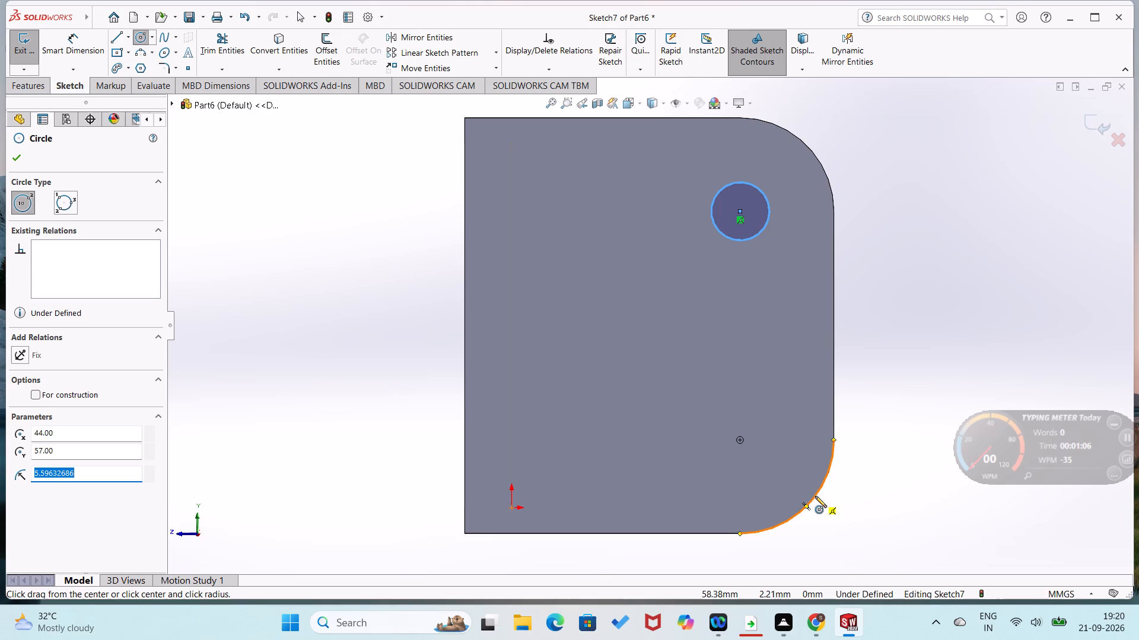
{"action": "left_click", "coordinate": [738, 441]}
{"action": "left_click", "coordinate": [755, 473]}
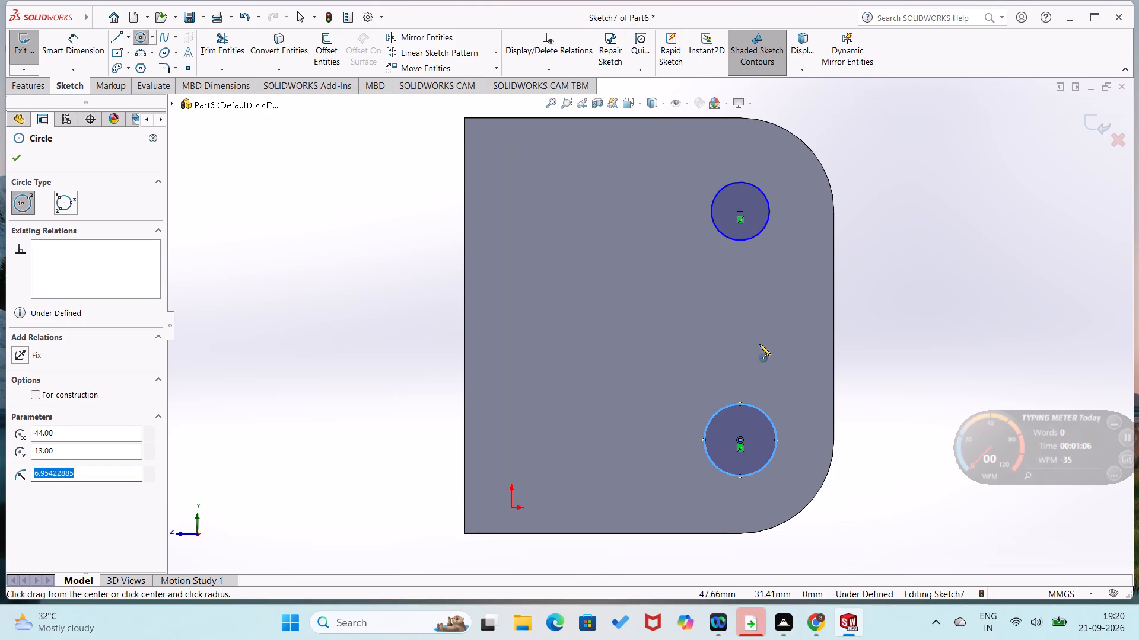
Dimension the lower and upper circles on the flange face to 18 mm diameter each.
{"action": "right_click_drag", "start_coordinate": [758, 343], "coordinate": [813, 258]}
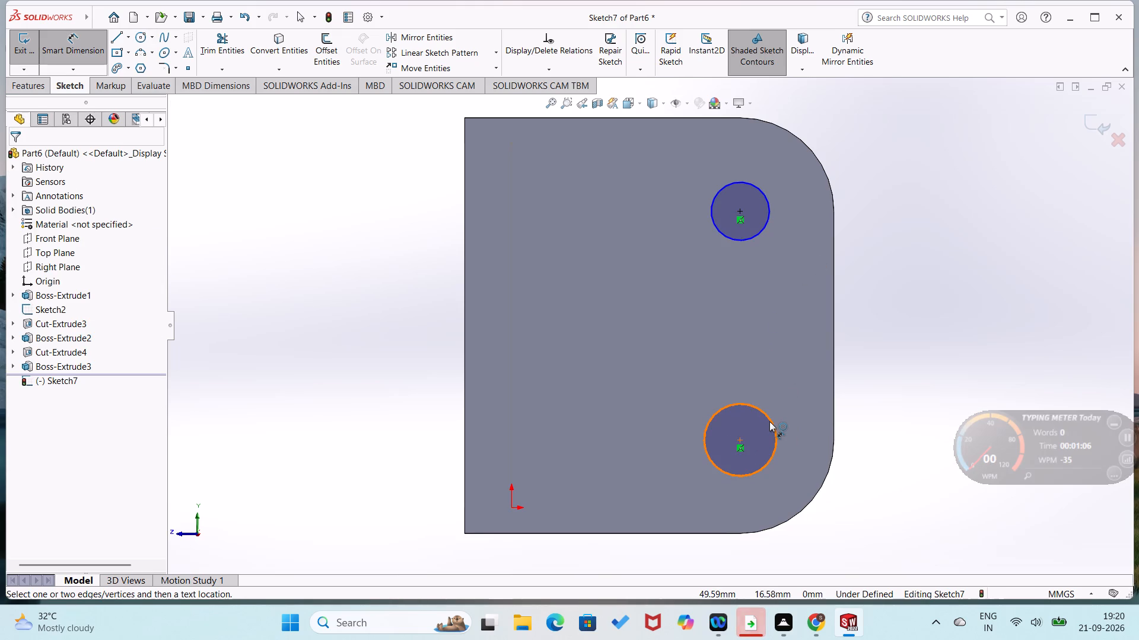
{"action": "left_click", "coordinate": [769, 421]}
{"action": "left_click", "coordinate": [797, 452]}
{"action": "type", "text": "18"}
{"action": "key", "text": "Return"}
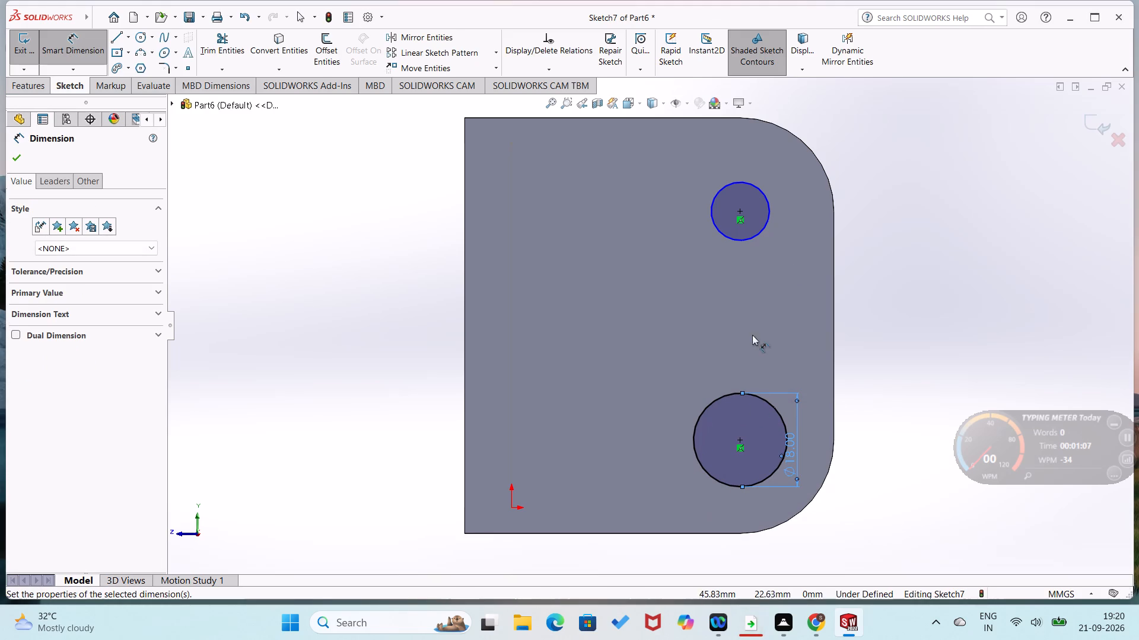
{"action": "left_click", "coordinate": [759, 233]}
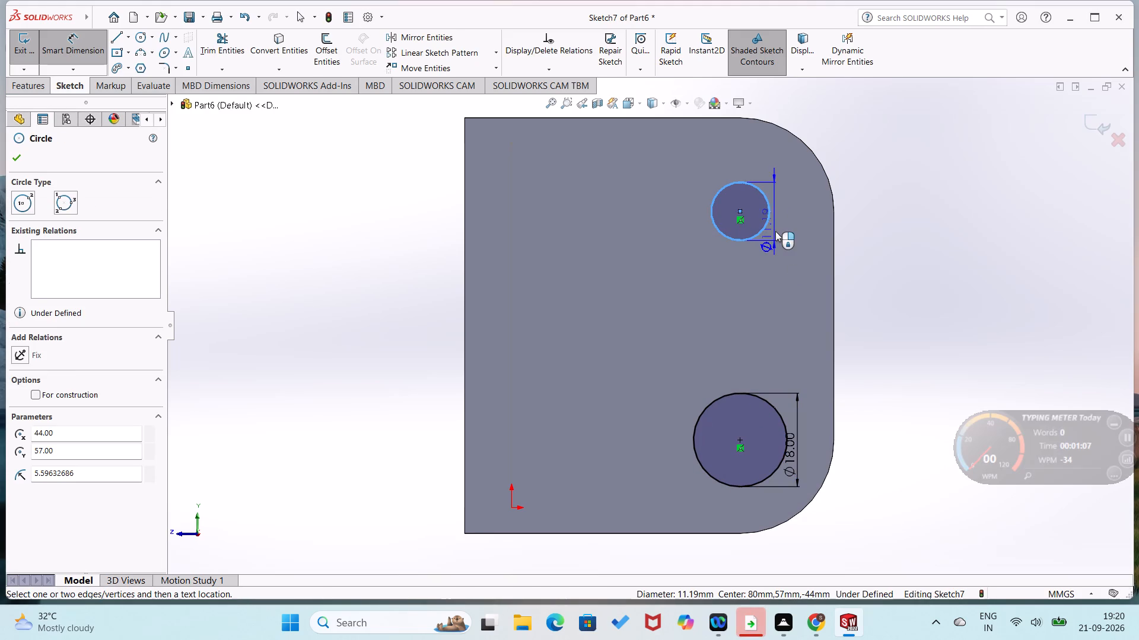
{"action": "left_click", "coordinate": [782, 227]}
{"action": "type", "text": "18"}
{"action": "key", "text": "Return"}
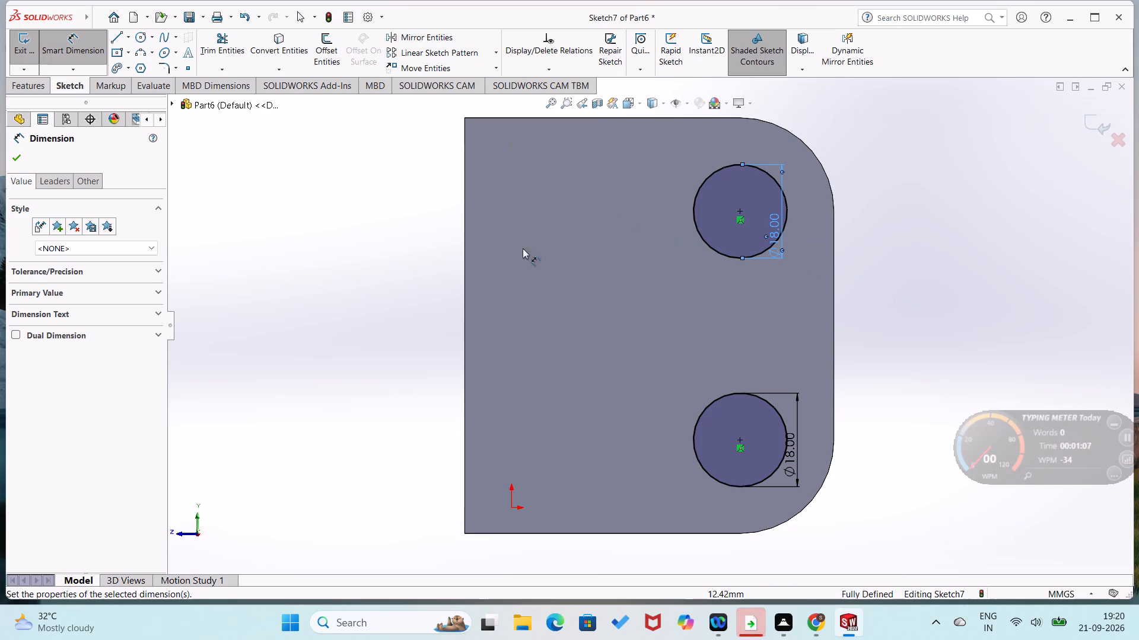
Cut the two circles through the flange with an 18 mm blind Extruded Cut.
{"action": "left_click_drag", "start_coordinate": [356, 245], "coordinate": [359, 239]}
{"action": "left_click", "coordinate": [22, 85]}
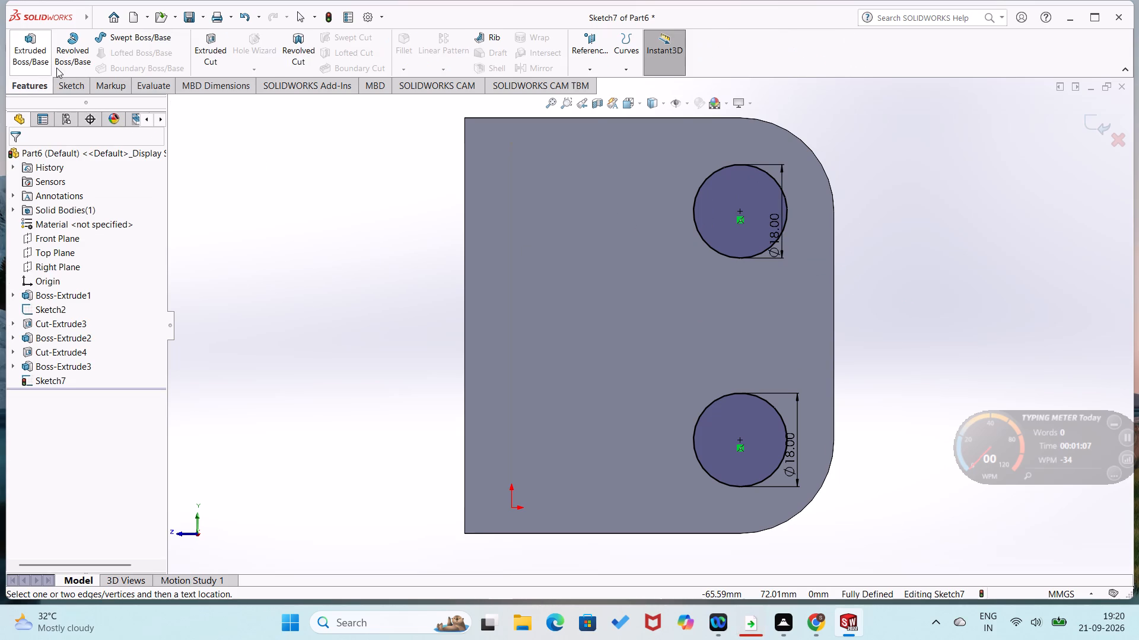
{"action": "left_click", "coordinate": [212, 47]}
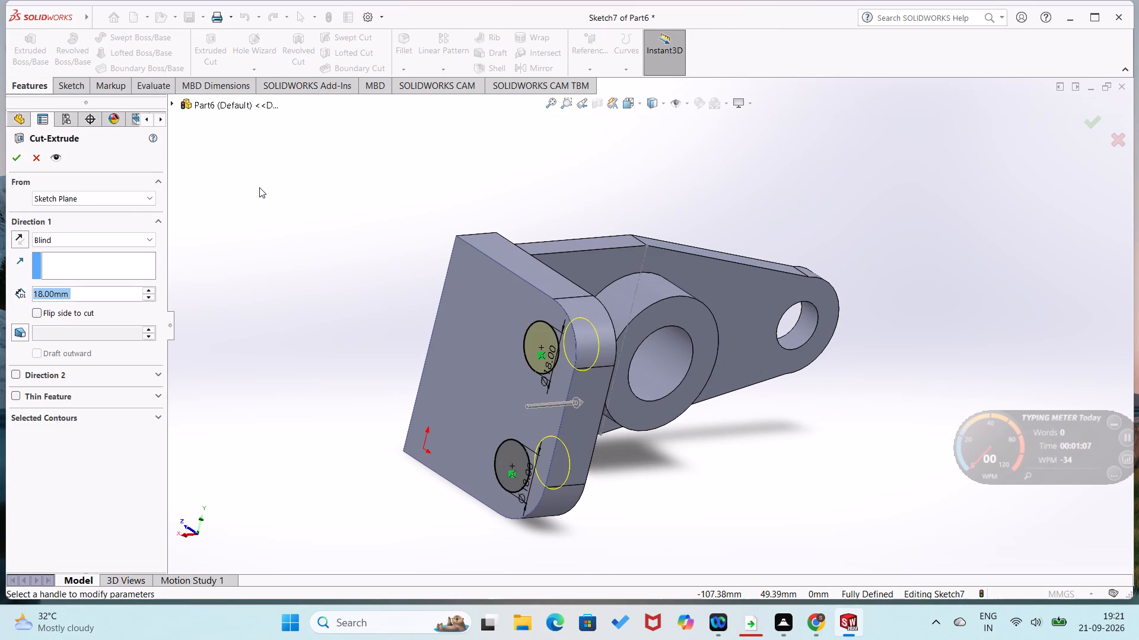
{"action": "left_click", "coordinate": [20, 153]}
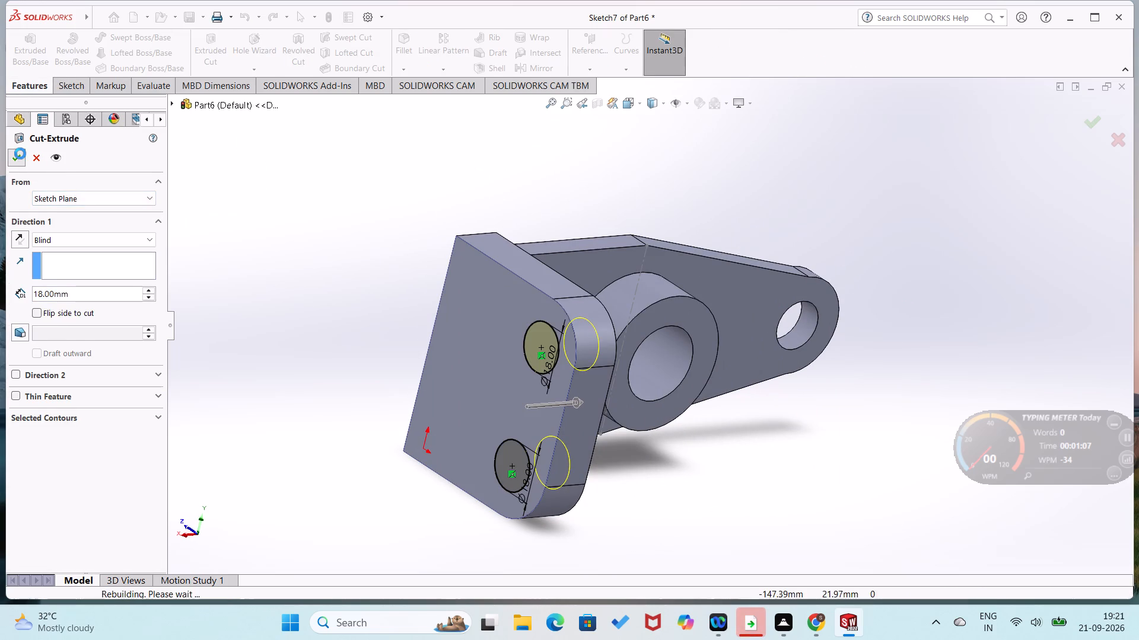
{"action": "left_click", "coordinate": [217, 239]}
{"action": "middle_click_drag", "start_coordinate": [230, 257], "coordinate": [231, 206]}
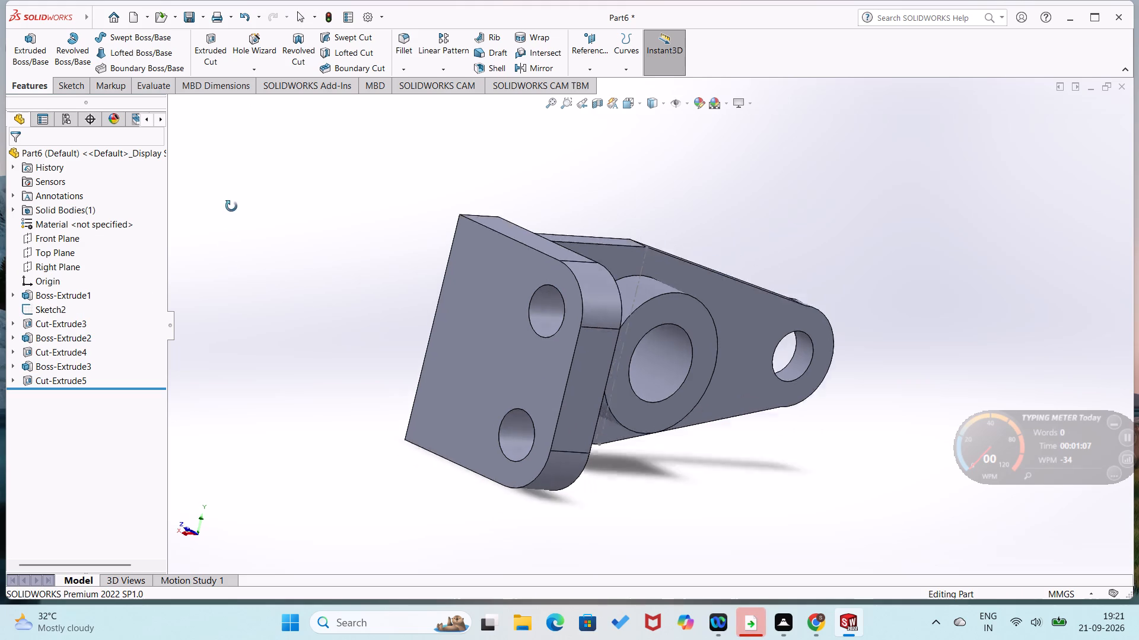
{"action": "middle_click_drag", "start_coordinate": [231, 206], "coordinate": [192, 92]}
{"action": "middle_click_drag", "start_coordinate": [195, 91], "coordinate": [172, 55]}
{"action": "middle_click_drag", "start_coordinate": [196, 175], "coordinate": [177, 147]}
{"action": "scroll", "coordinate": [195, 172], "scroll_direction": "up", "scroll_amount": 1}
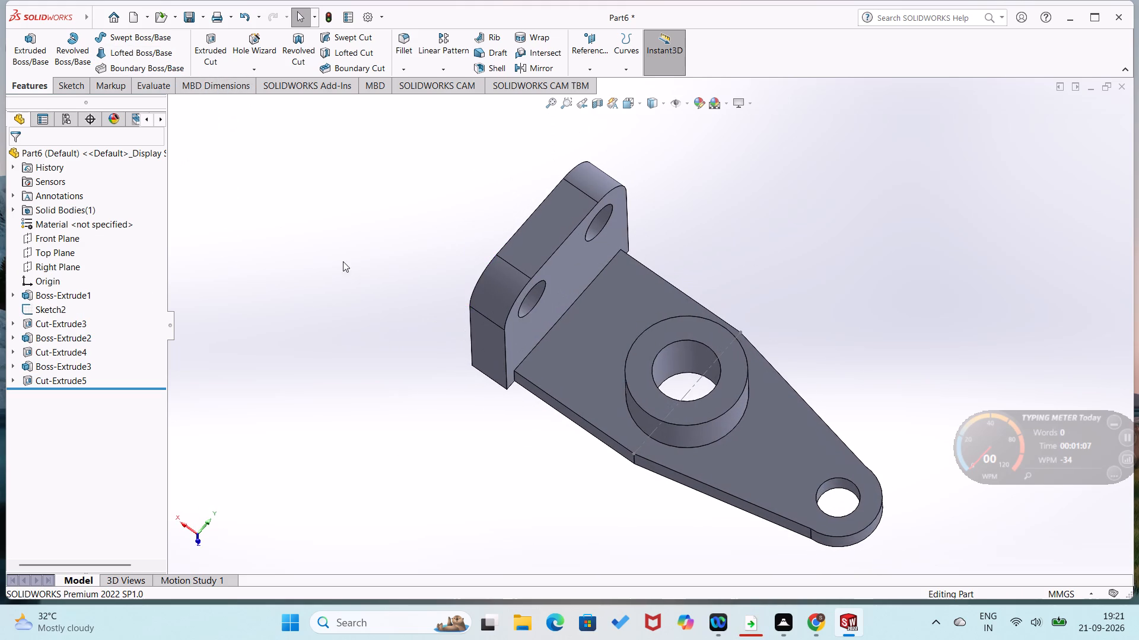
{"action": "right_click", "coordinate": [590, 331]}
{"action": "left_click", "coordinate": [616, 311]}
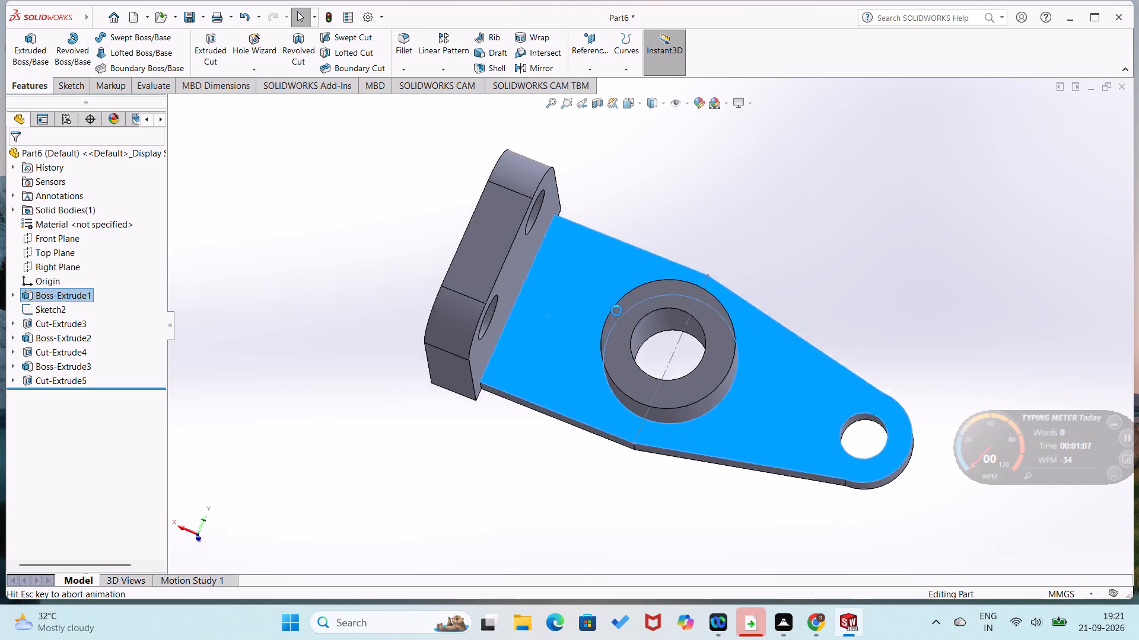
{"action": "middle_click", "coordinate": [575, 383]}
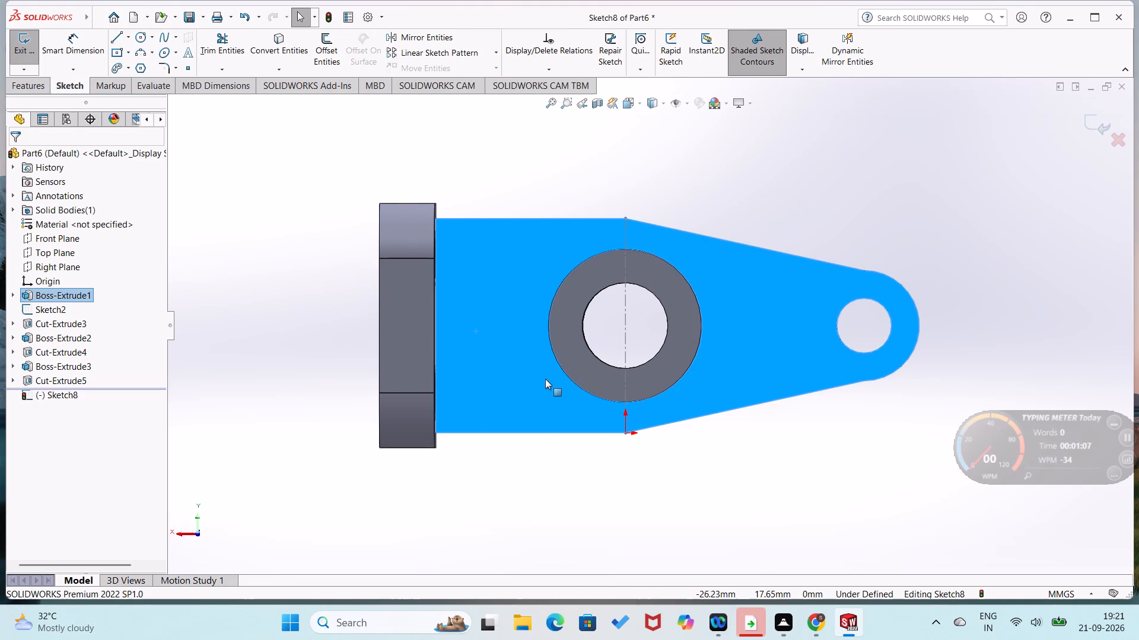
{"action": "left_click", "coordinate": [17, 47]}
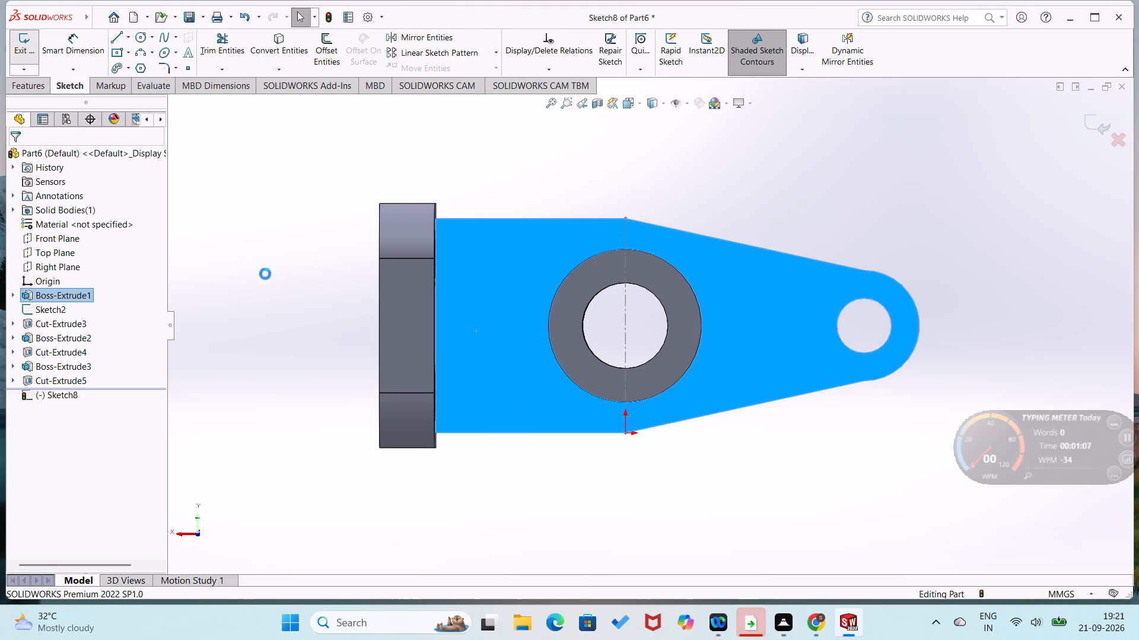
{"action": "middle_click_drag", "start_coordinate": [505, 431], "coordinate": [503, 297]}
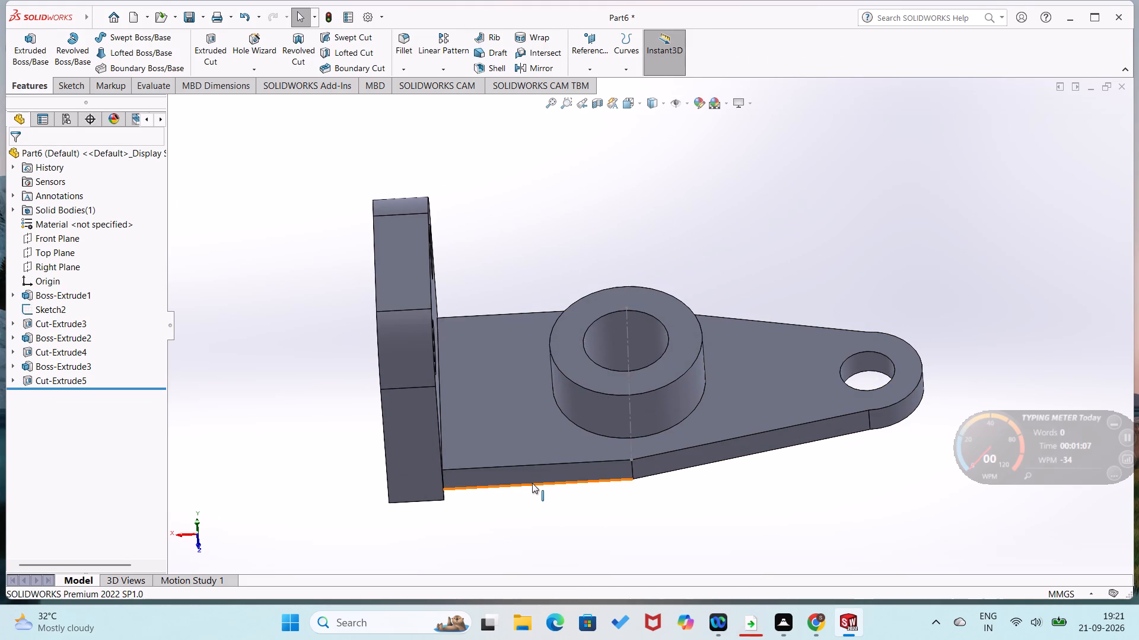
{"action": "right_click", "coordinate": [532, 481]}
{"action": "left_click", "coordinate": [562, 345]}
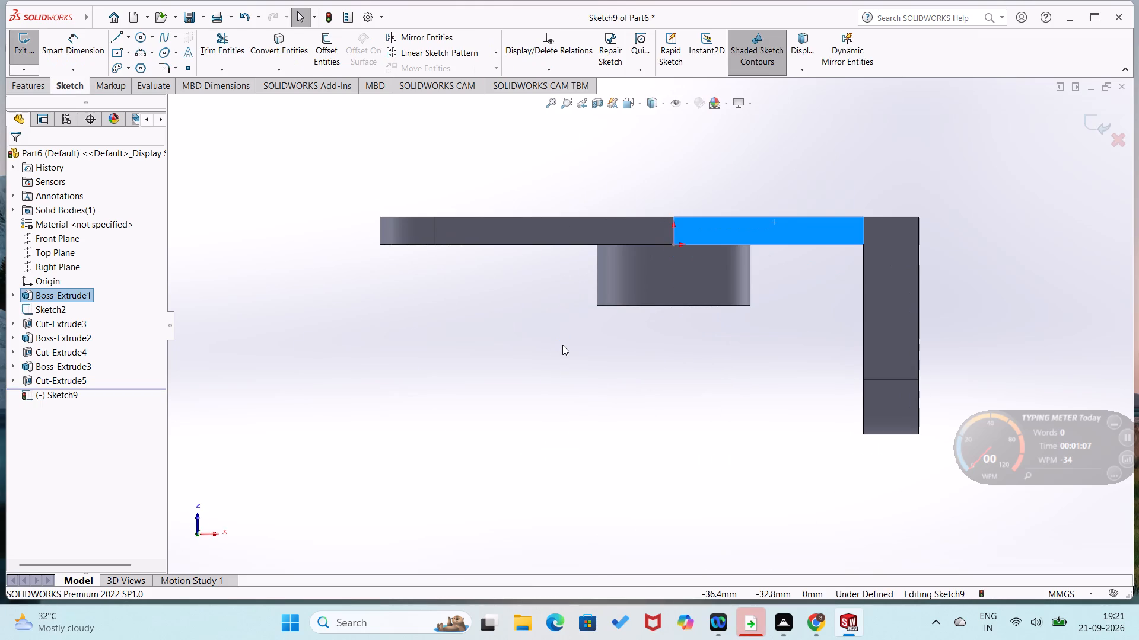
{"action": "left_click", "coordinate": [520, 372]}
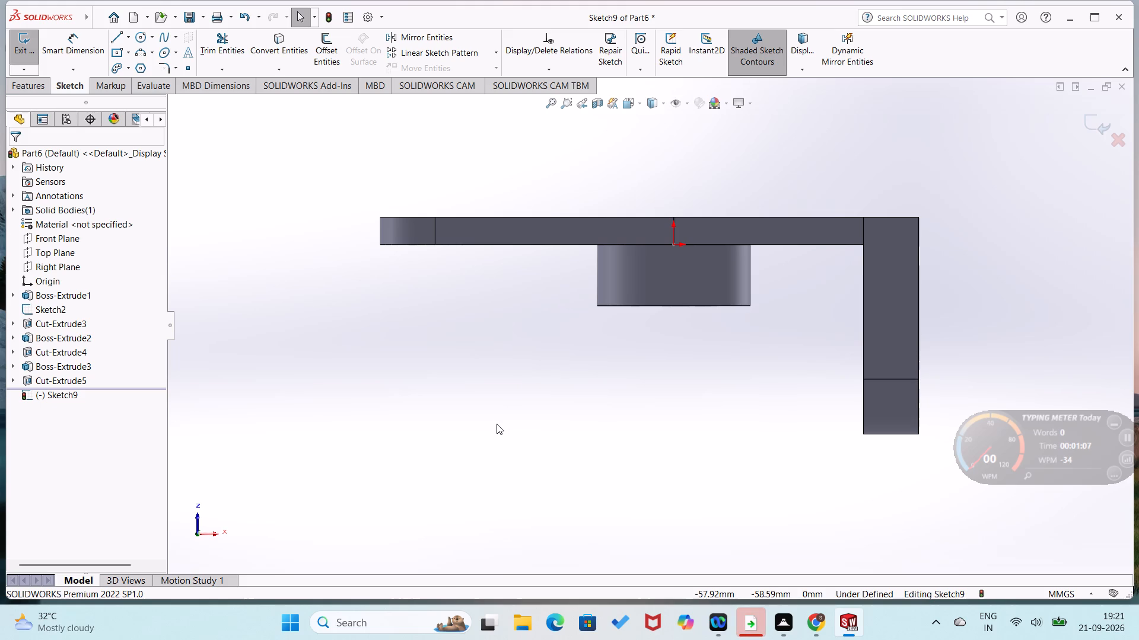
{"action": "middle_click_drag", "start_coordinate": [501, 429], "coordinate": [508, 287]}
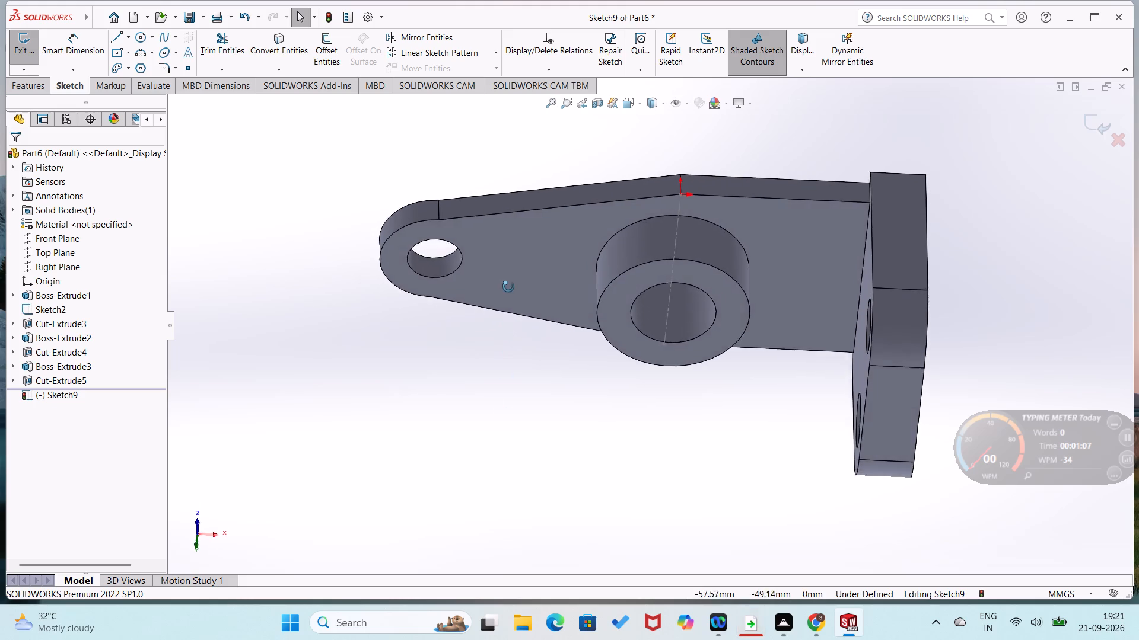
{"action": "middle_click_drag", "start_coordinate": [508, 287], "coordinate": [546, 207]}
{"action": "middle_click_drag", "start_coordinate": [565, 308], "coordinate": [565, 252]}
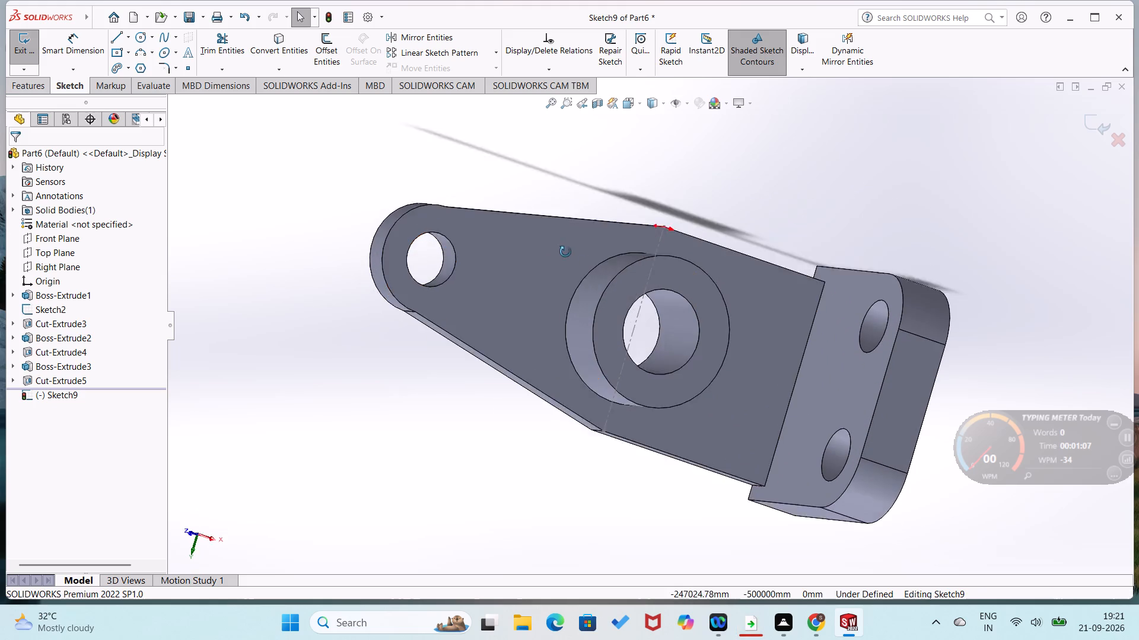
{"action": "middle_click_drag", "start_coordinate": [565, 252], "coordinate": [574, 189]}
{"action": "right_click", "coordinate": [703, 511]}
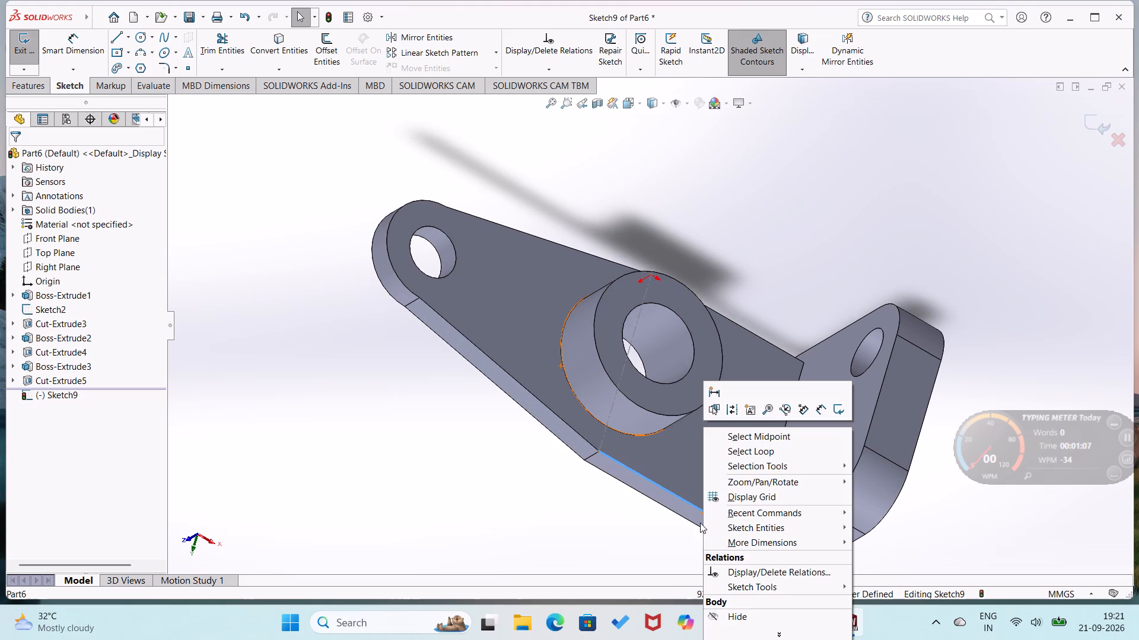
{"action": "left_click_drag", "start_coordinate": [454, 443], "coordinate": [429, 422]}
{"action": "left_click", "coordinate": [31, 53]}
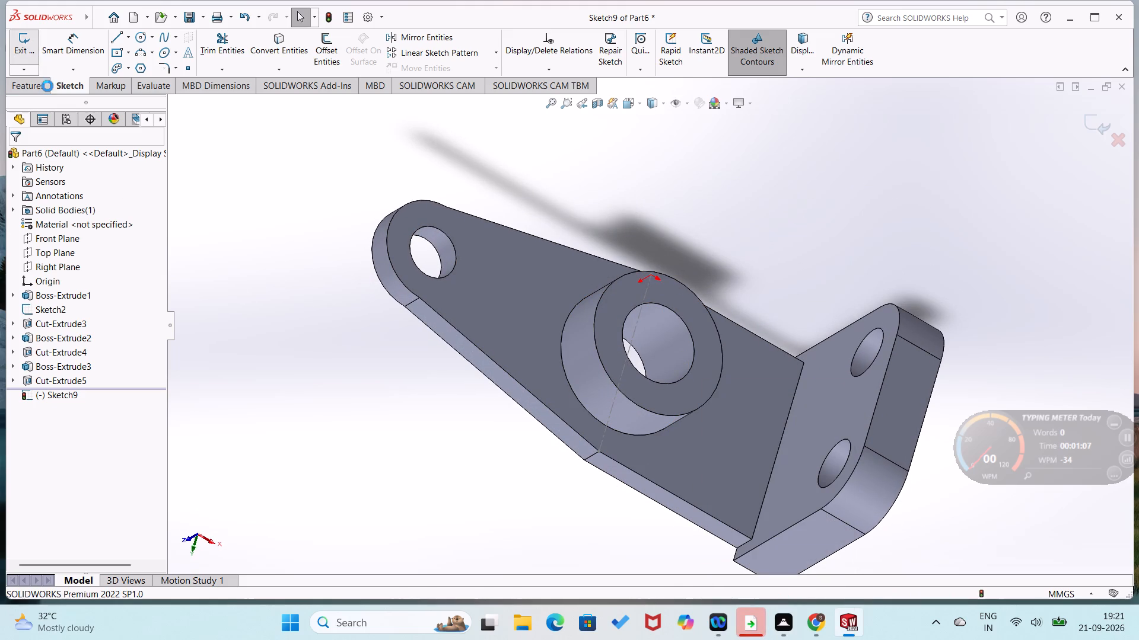
On the plate's straight side face, sketch connected lines 62 mm down the flange's inner edge, 37 mm along the plate, and 20 mm up the boss.
{"action": "left_click", "coordinate": [624, 476]}
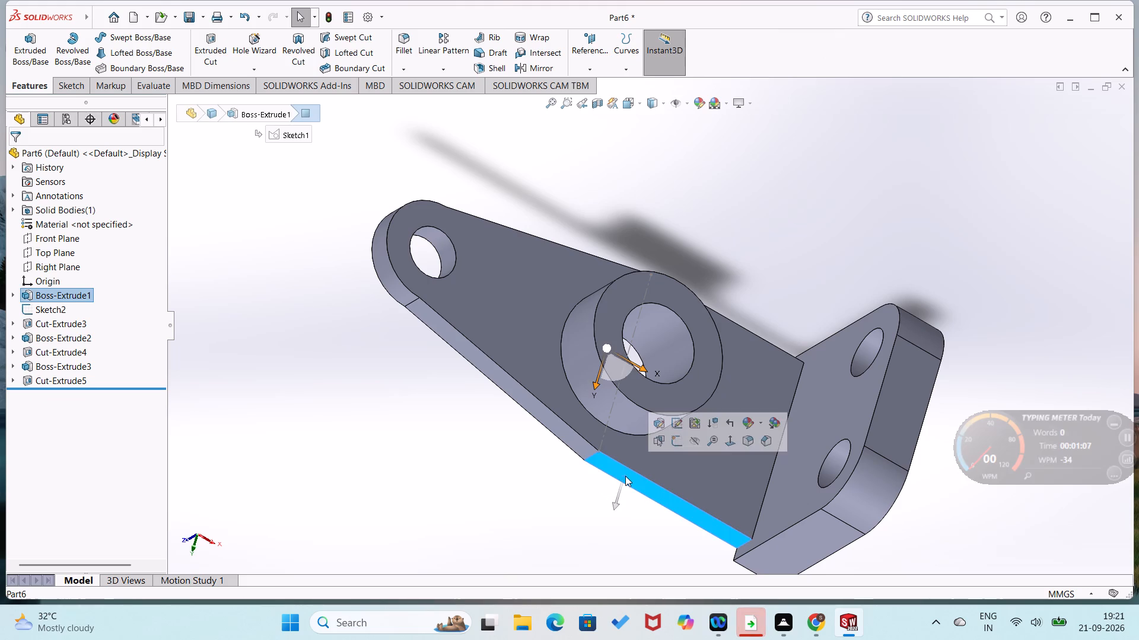
{"action": "left_click", "coordinate": [677, 447]}
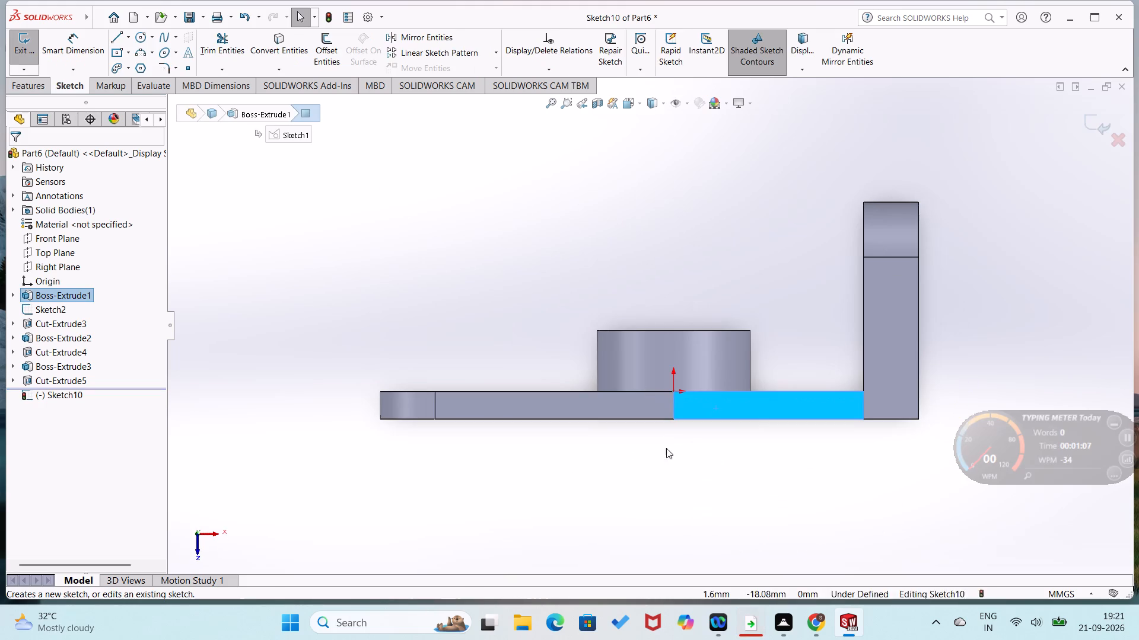
{"action": "left_click", "coordinate": [581, 458]}
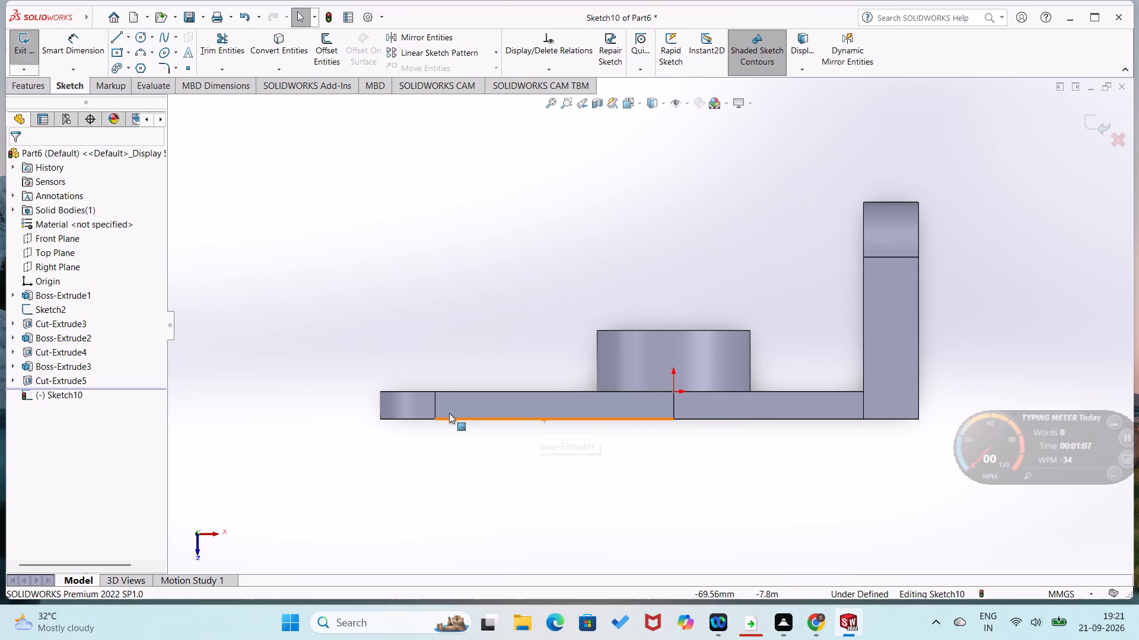
{"action": "right_click_drag", "start_coordinate": [416, 293], "coordinate": [286, 334]}
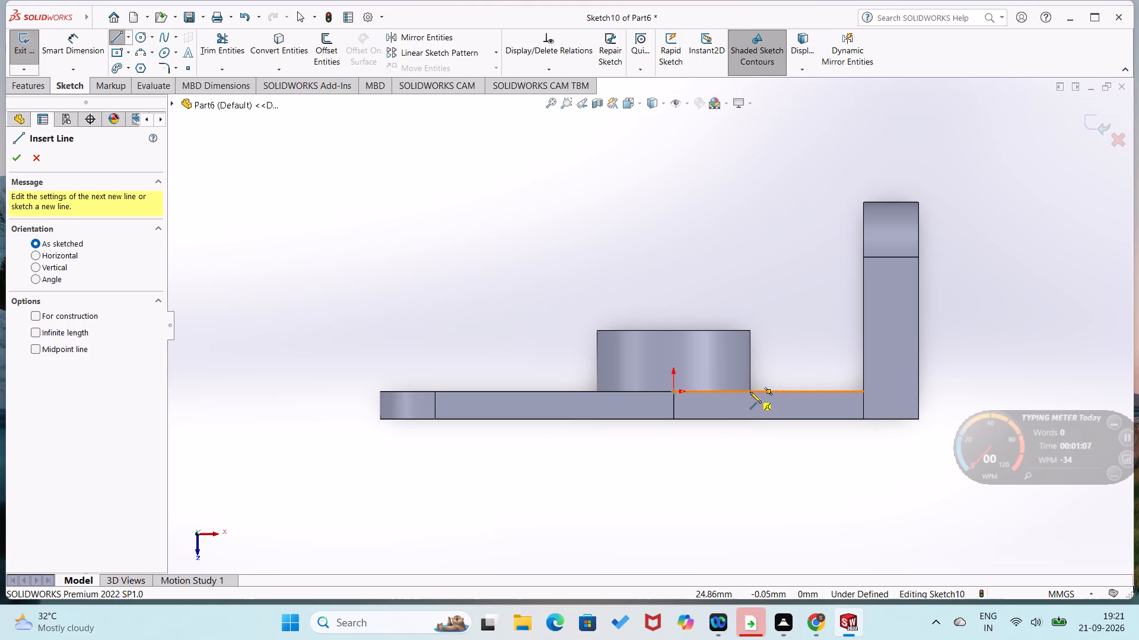
{"action": "left_click", "coordinate": [861, 200]}
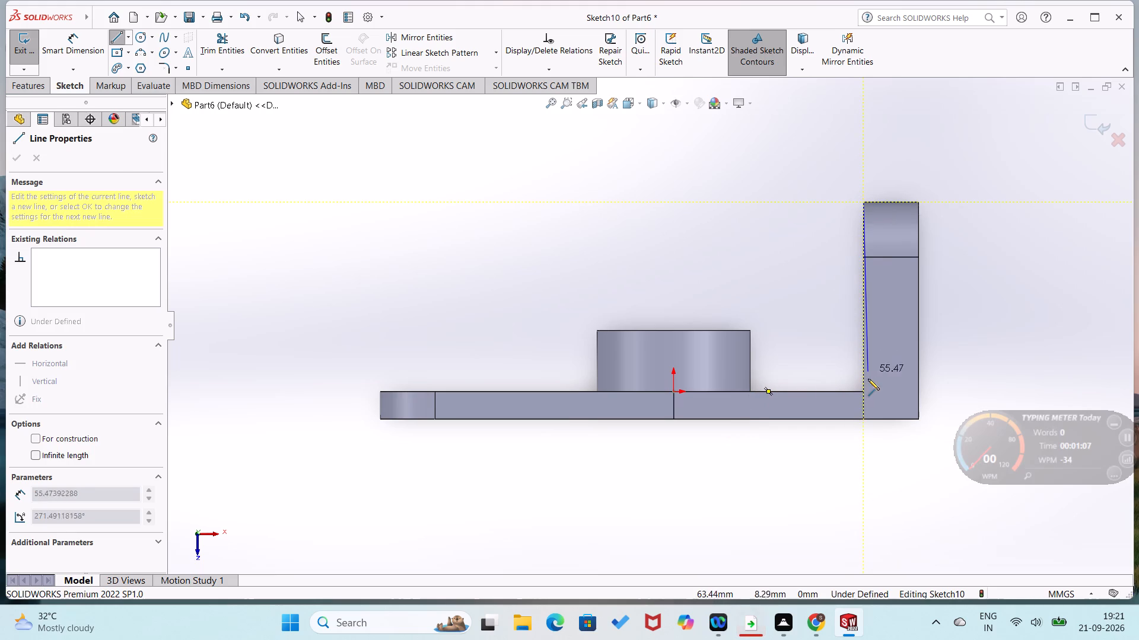
{"action": "left_click", "coordinate": [861, 391]}
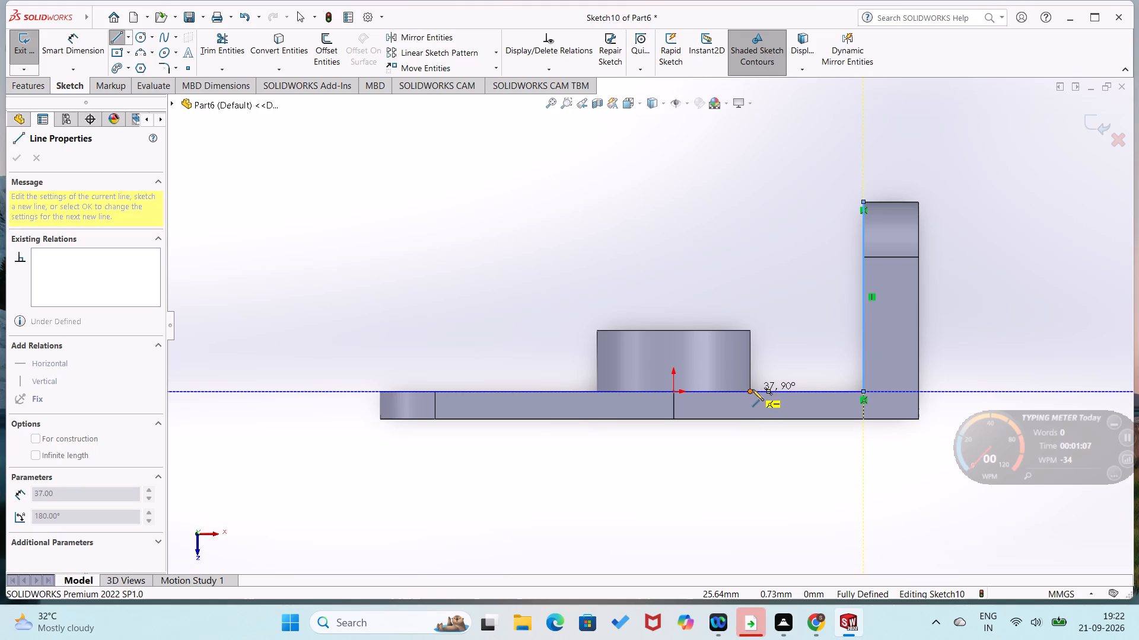
{"action": "left_click", "coordinate": [750, 391]}
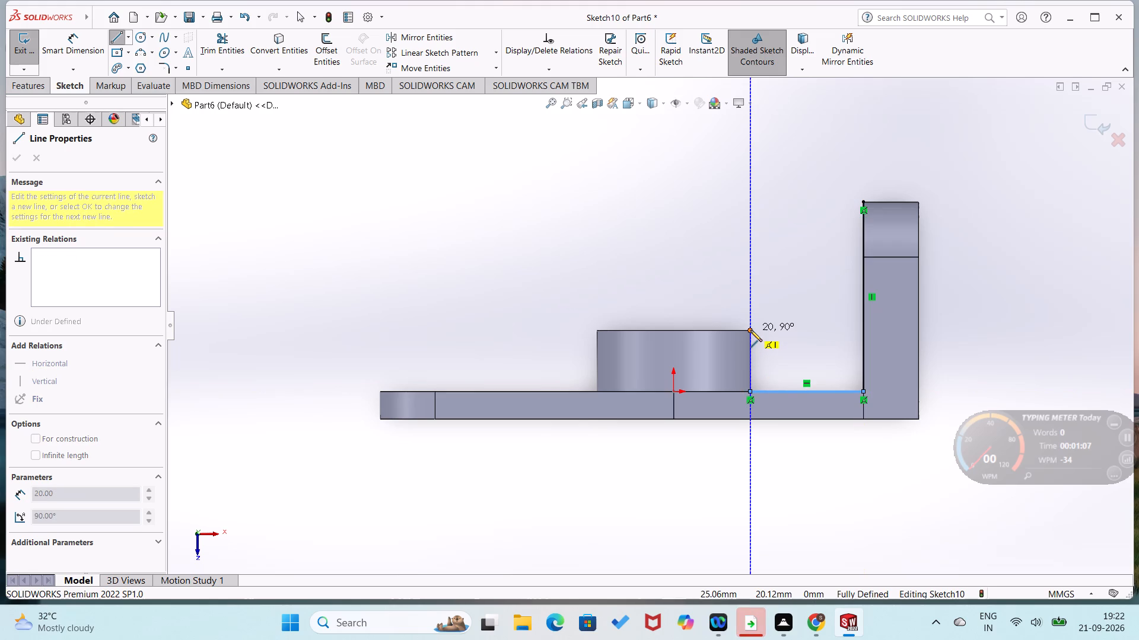
{"action": "left_click", "coordinate": [751, 329]}
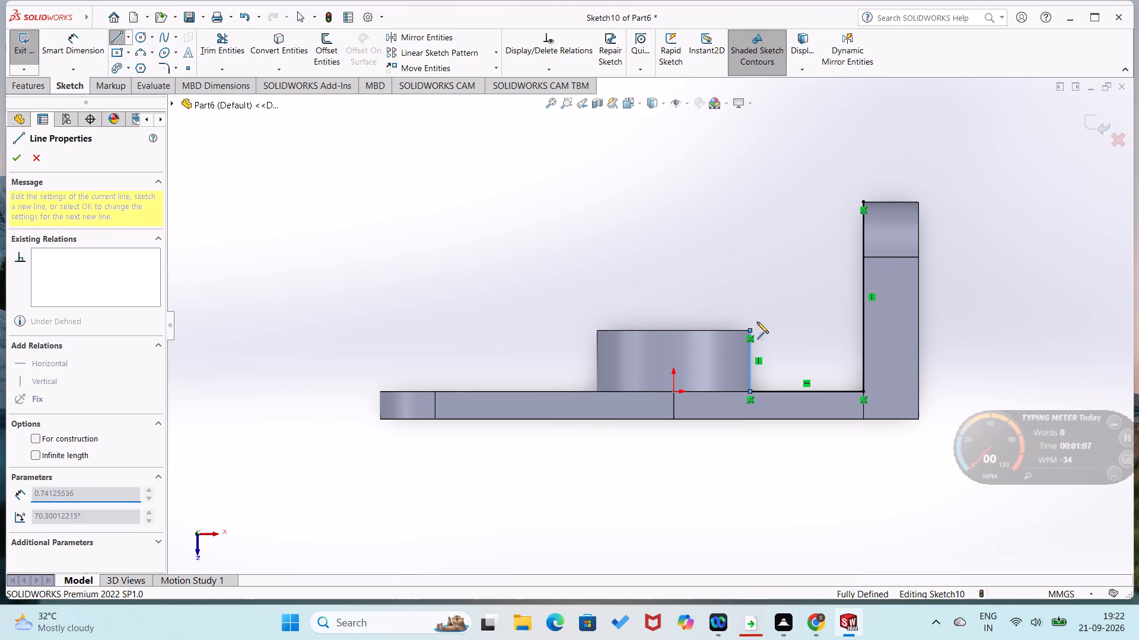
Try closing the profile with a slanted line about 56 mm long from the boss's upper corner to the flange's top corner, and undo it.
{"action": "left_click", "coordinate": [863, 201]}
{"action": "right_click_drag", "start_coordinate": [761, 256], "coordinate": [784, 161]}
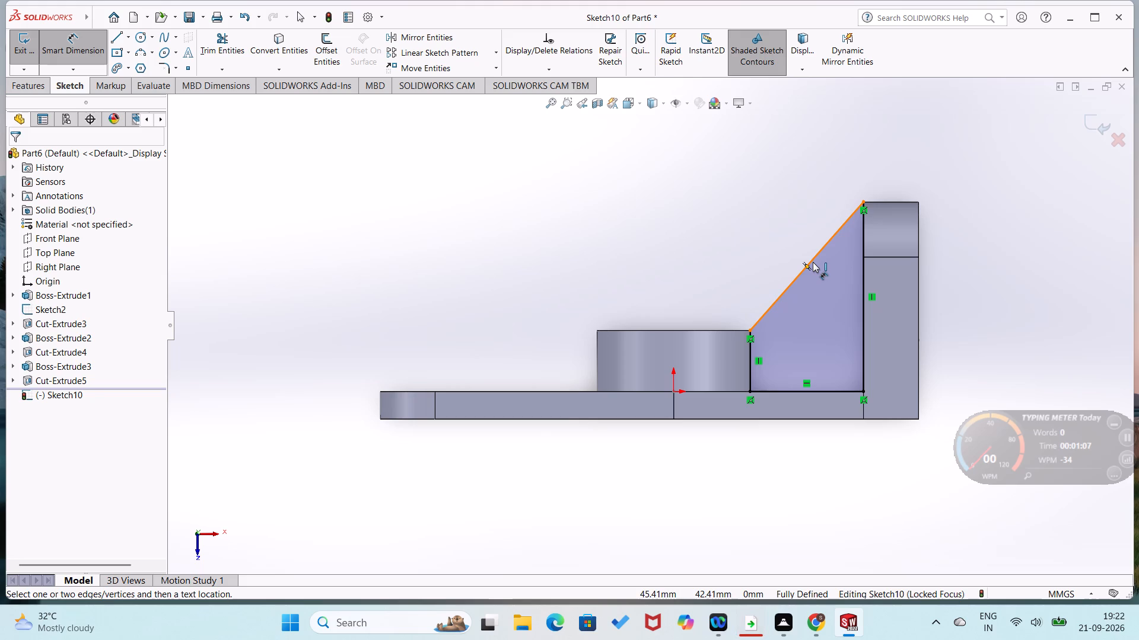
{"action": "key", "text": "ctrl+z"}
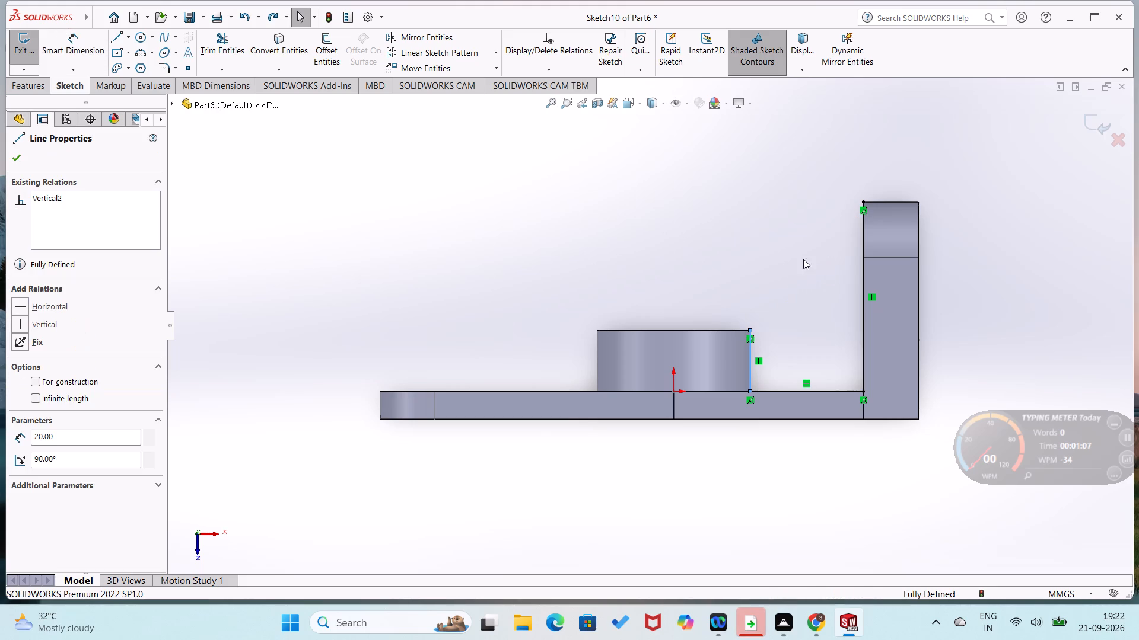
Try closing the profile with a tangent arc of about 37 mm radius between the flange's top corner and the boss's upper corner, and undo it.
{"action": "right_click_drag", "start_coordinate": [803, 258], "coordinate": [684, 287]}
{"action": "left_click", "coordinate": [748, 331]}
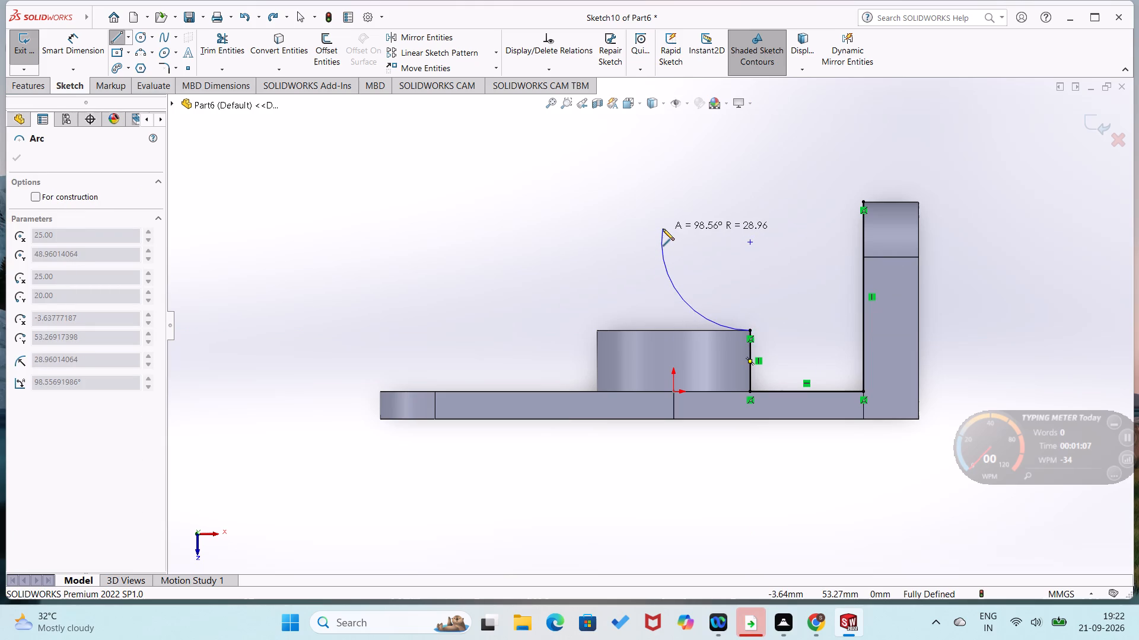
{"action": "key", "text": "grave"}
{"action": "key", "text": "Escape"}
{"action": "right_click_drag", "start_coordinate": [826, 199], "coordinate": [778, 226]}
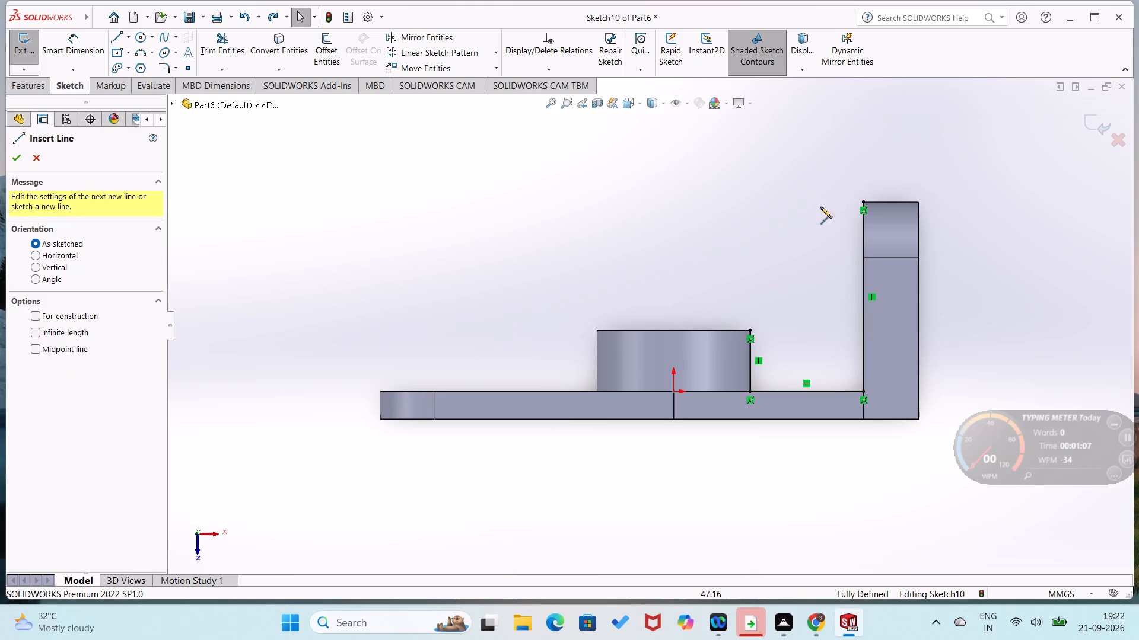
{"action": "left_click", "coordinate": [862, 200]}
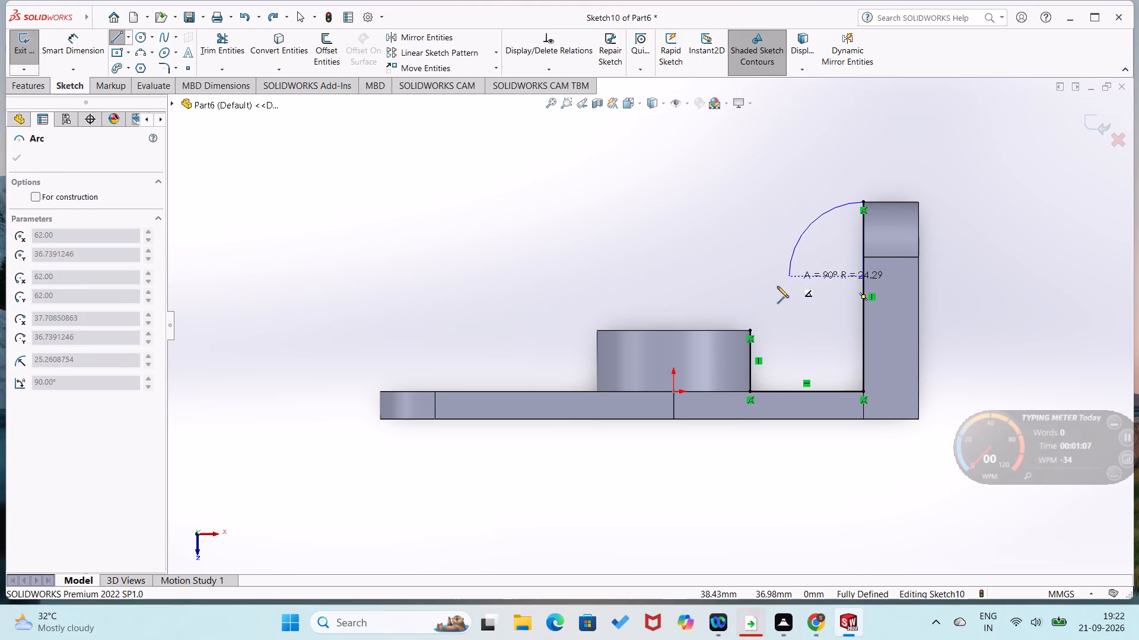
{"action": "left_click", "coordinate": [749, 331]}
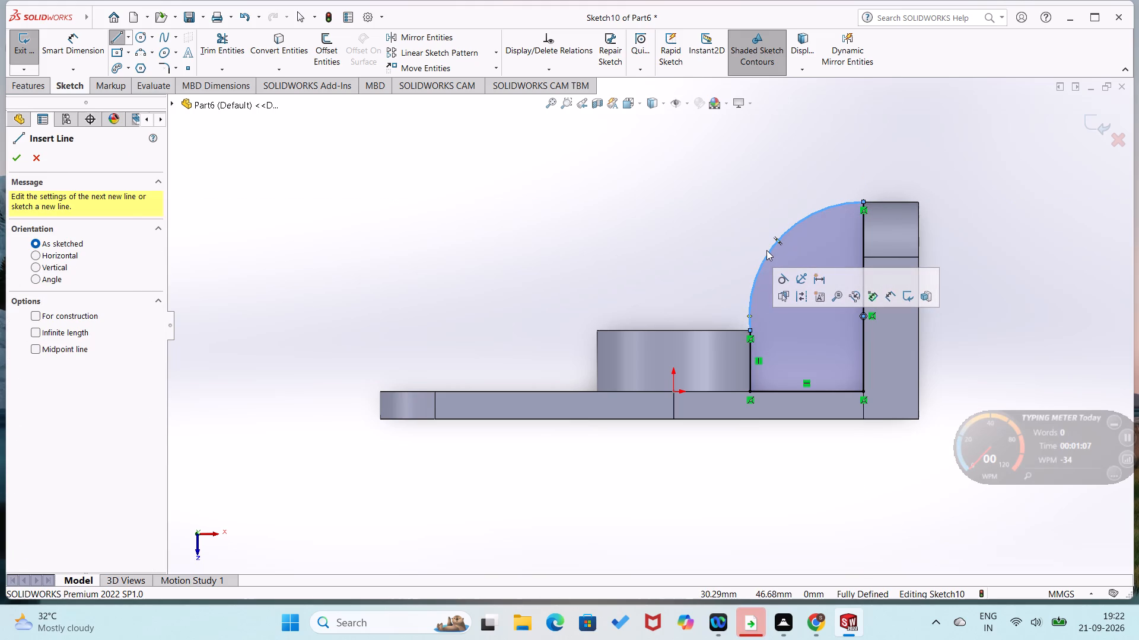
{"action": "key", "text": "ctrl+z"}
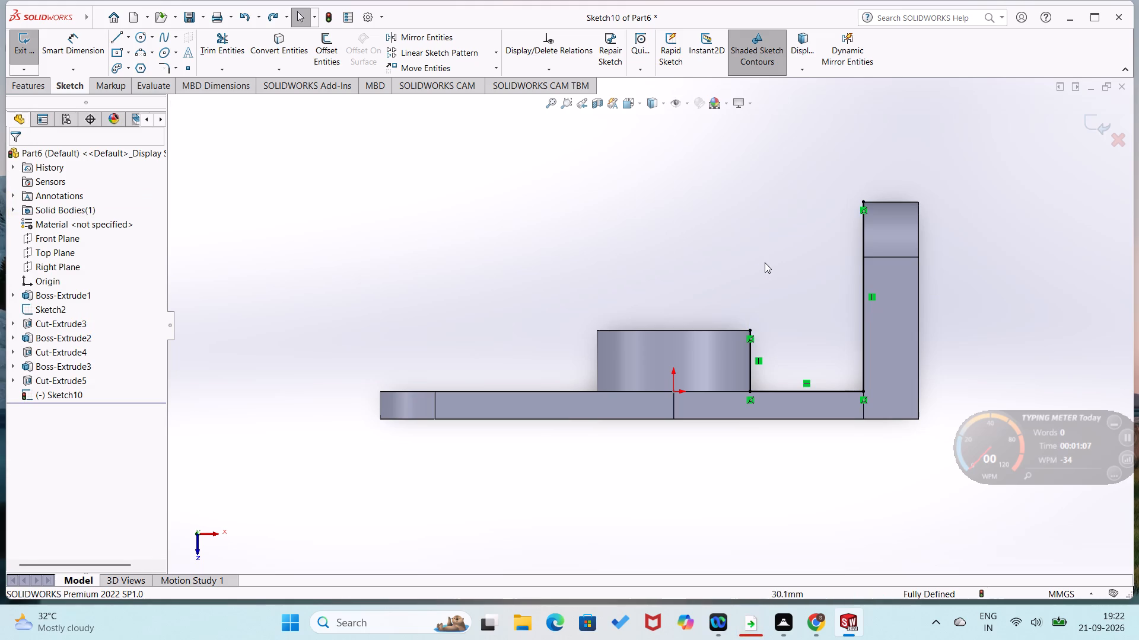
Close the profile with a slanted line about 56 mm long from the boss's upper corner to the flange's top inner corner.
{"action": "right_click_drag", "start_coordinate": [760, 265], "coordinate": [817, 194]}
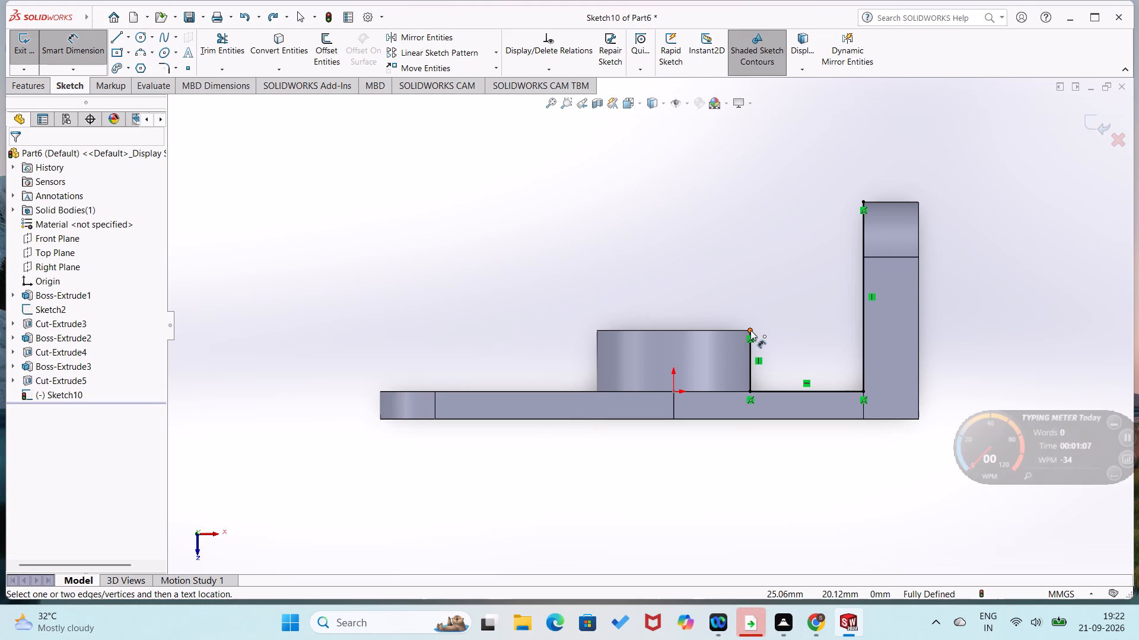
{"action": "right_click_drag", "start_coordinate": [806, 244], "coordinate": [697, 271]}
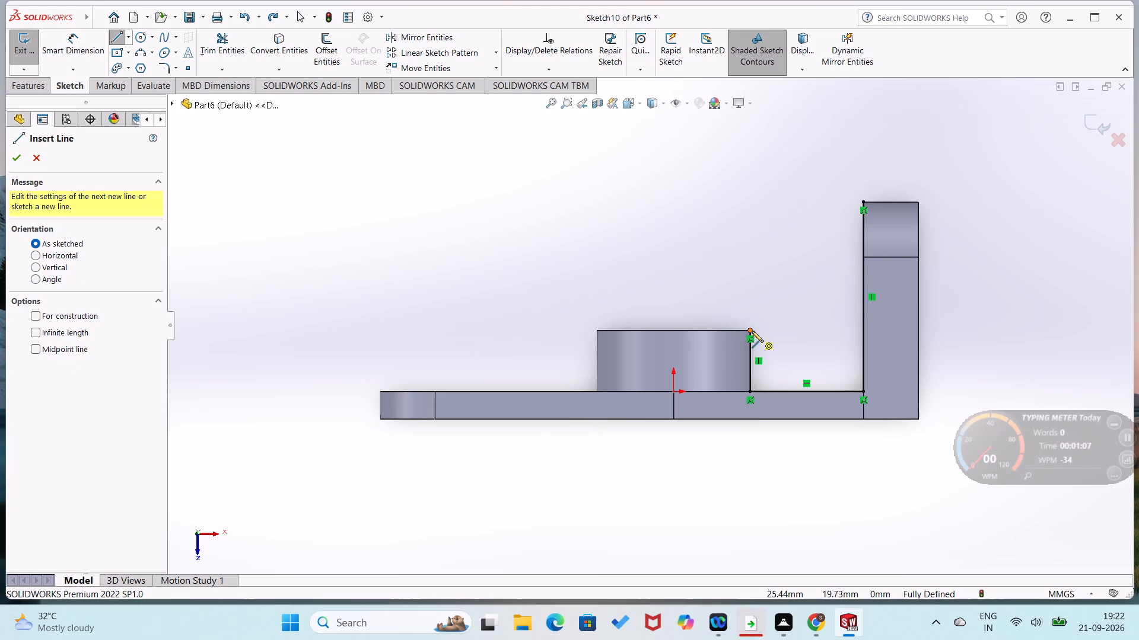
{"action": "left_click", "coordinate": [752, 330]}
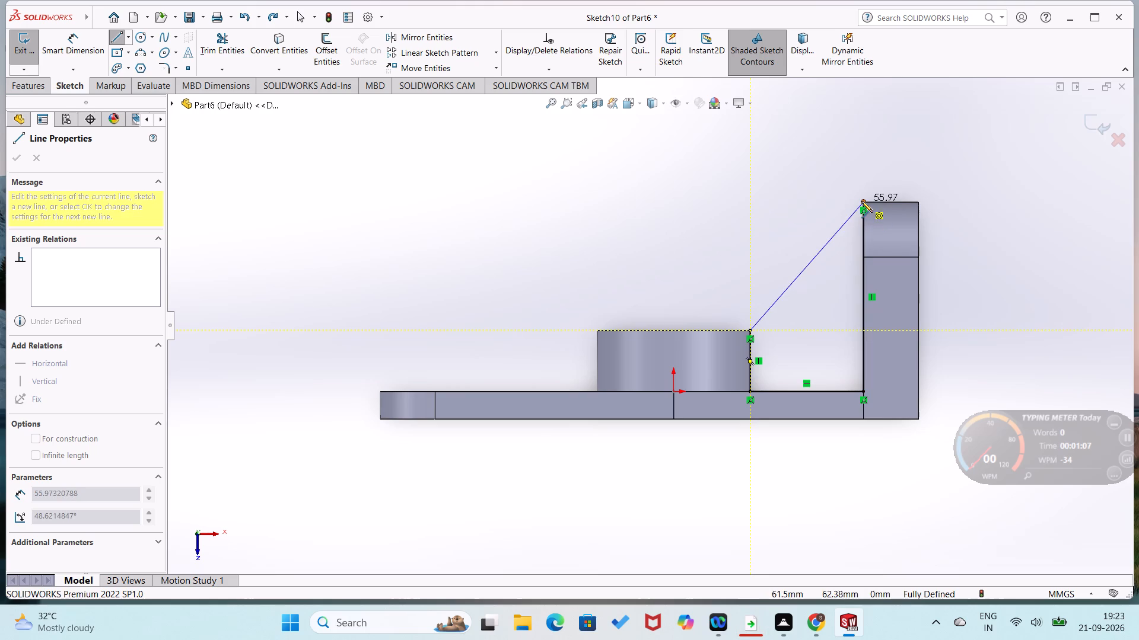
{"action": "left_click", "coordinate": [861, 200]}
Sketch a circle about 34 mm in diameter centred on the slanted line's midpoint.
{"action": "right_click_drag", "start_coordinate": [755, 228], "coordinate": [796, 156]}
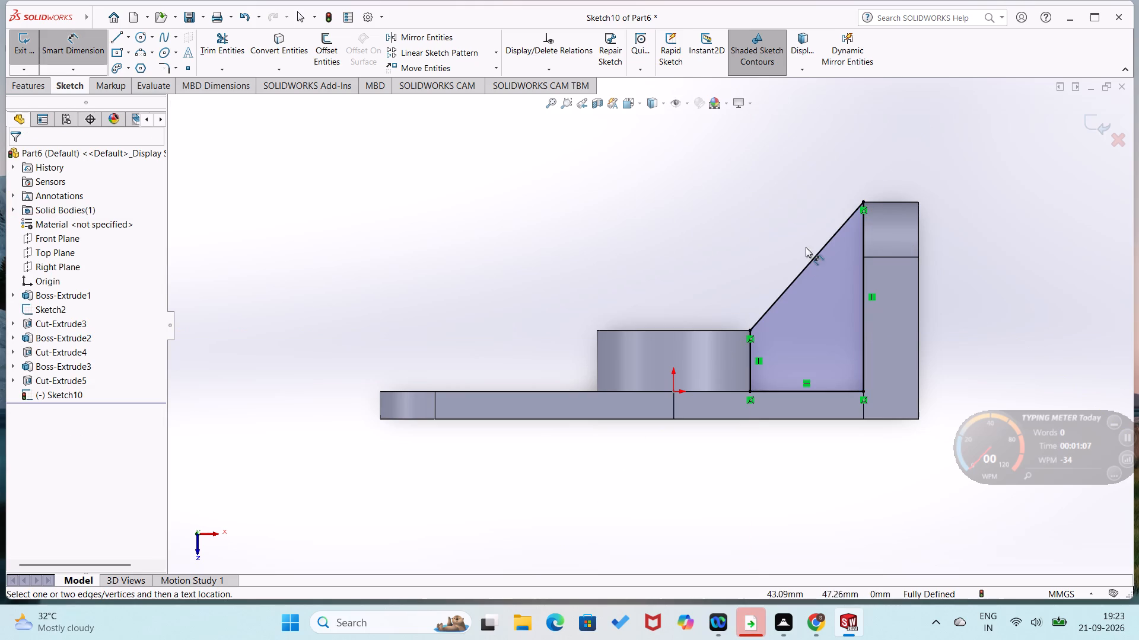
{"action": "right_click_drag", "start_coordinate": [785, 248], "coordinate": [908, 159]}
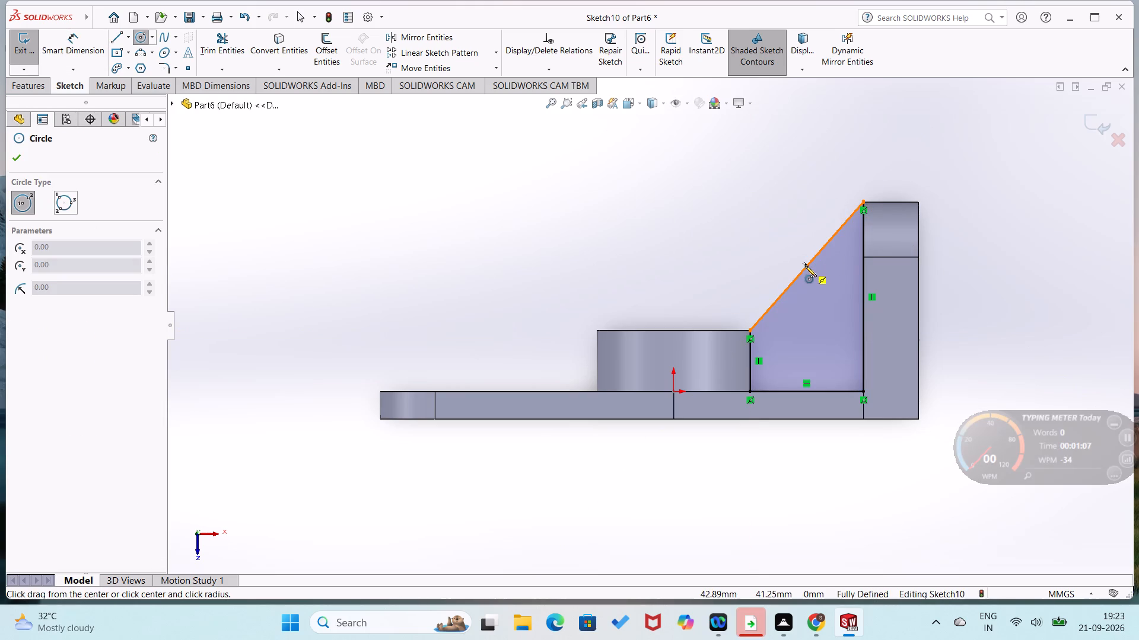
{"action": "left_click", "coordinate": [805, 265]}
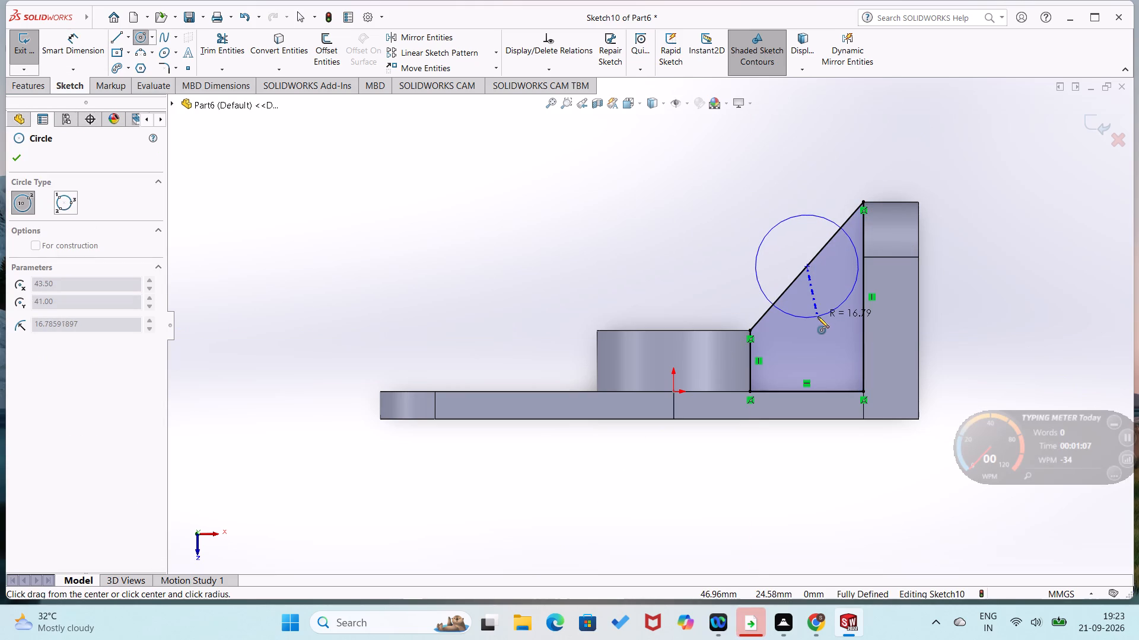
{"action": "left_click", "coordinate": [817, 316]}
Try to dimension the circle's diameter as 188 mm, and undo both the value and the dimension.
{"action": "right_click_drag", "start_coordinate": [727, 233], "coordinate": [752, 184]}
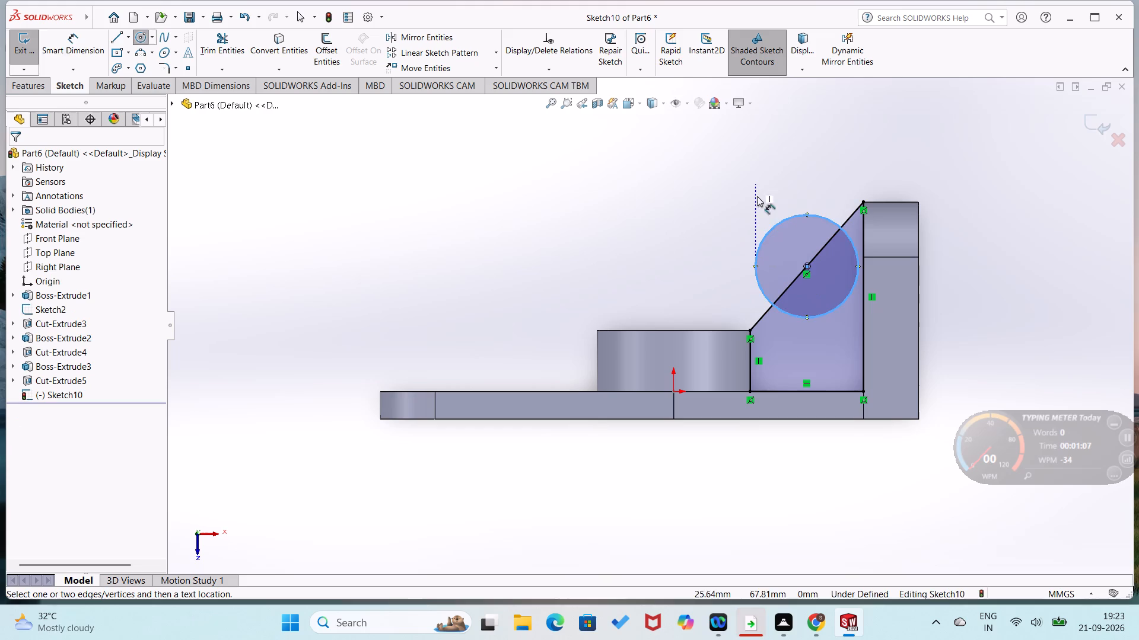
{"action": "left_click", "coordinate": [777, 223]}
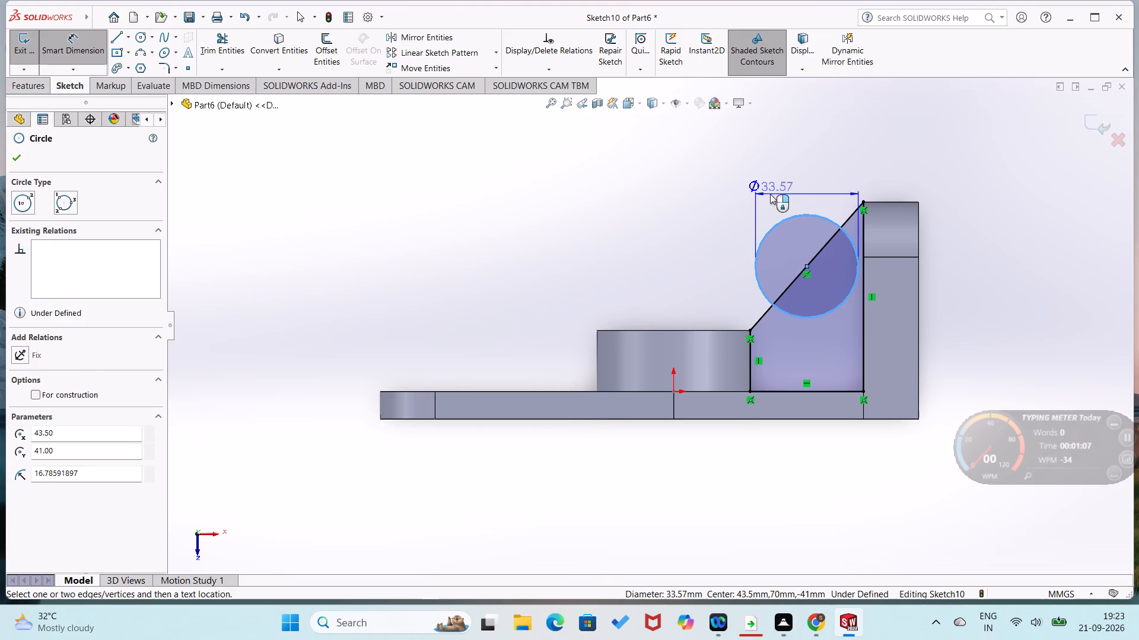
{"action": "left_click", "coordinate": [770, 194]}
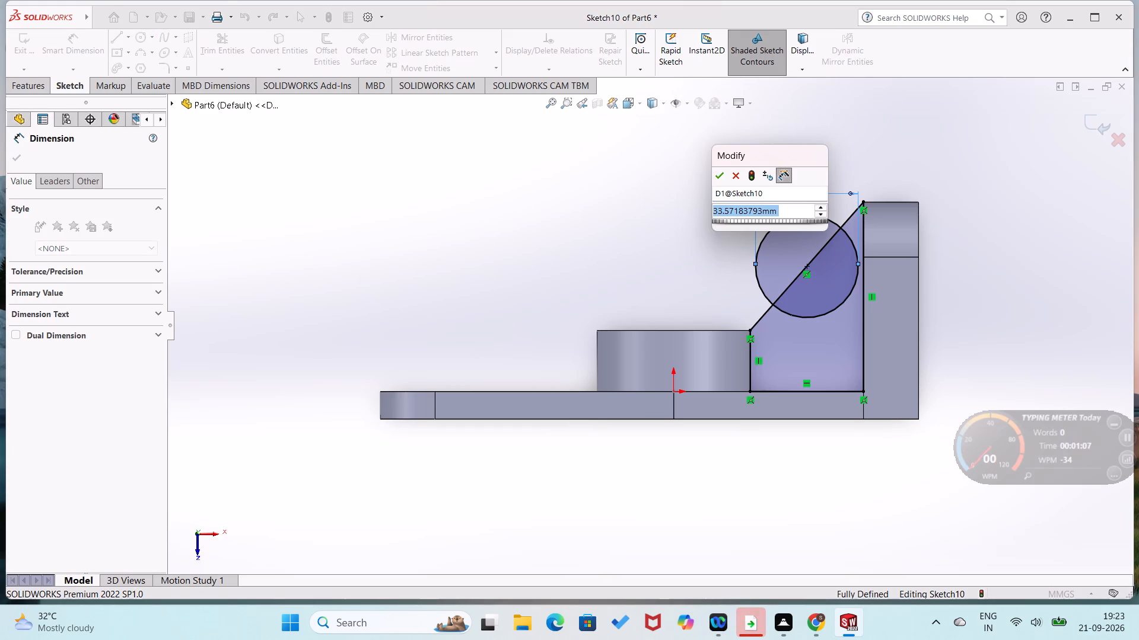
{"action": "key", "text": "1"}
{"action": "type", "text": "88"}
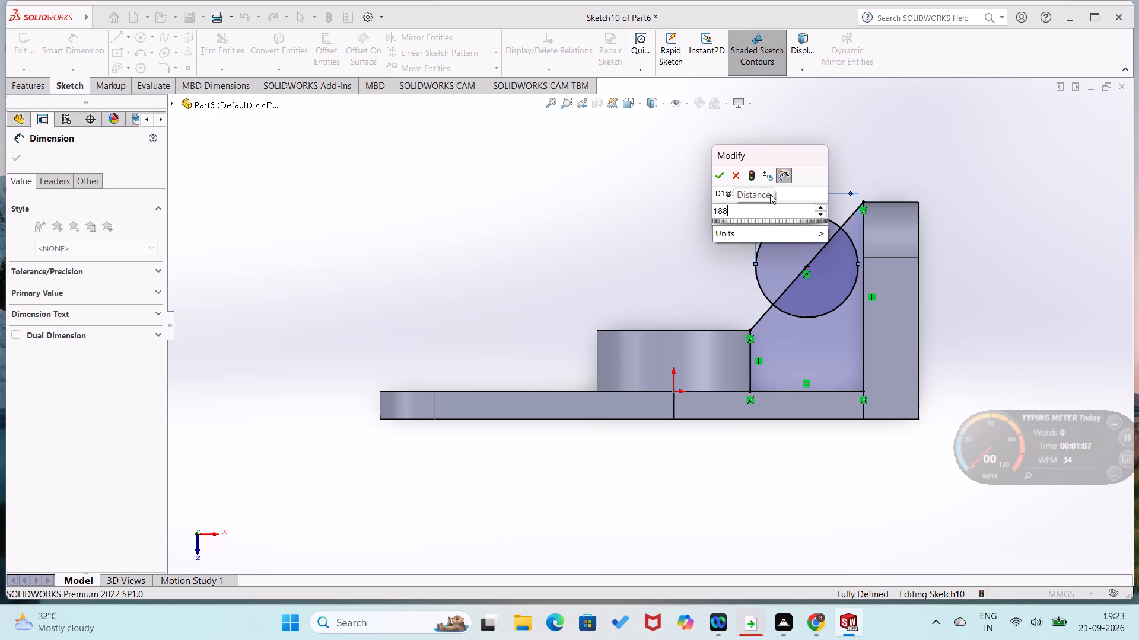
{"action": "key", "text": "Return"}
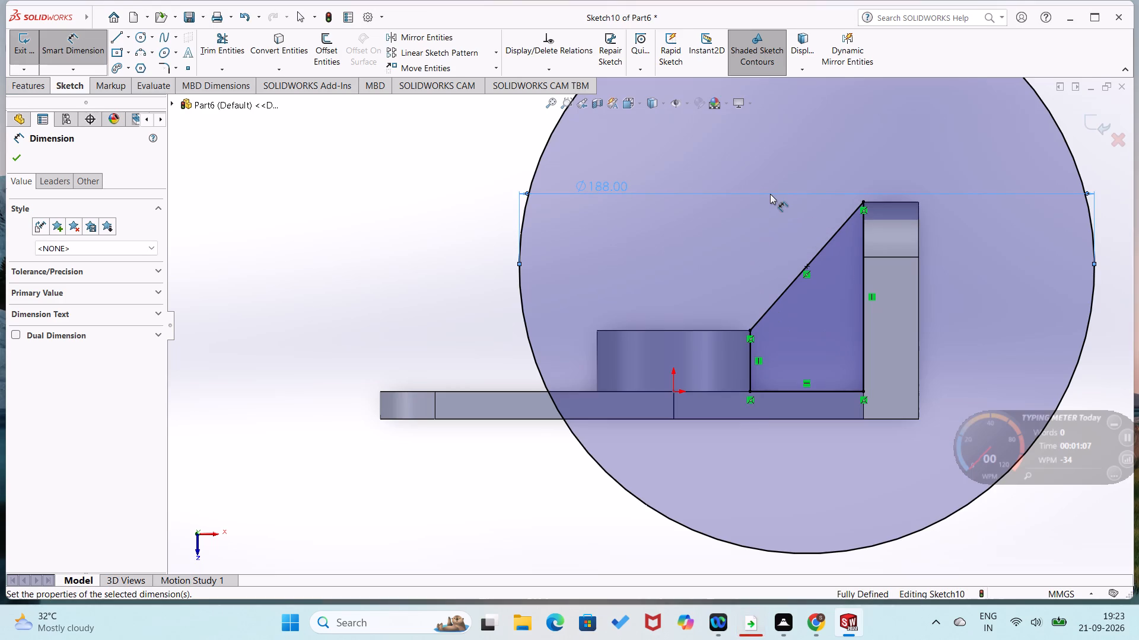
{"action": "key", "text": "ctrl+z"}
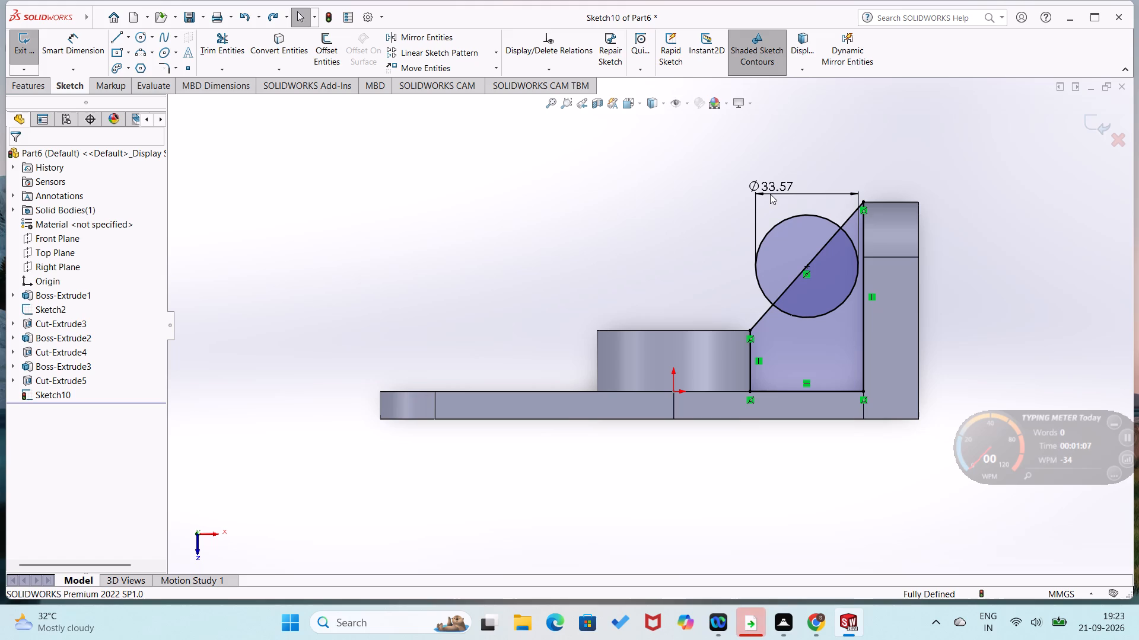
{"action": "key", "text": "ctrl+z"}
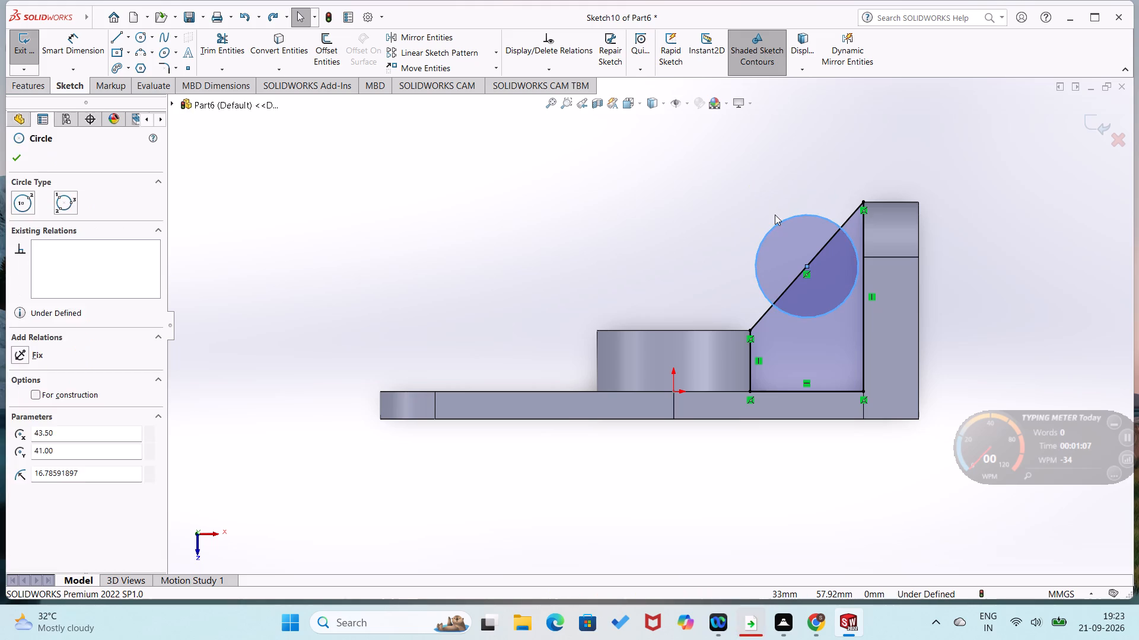
Undo the circle and the slanted closing line in the gusset sketch.
{"action": "key", "text": "ctrl+z"}
{"action": "key", "text": "ctrl+z"}
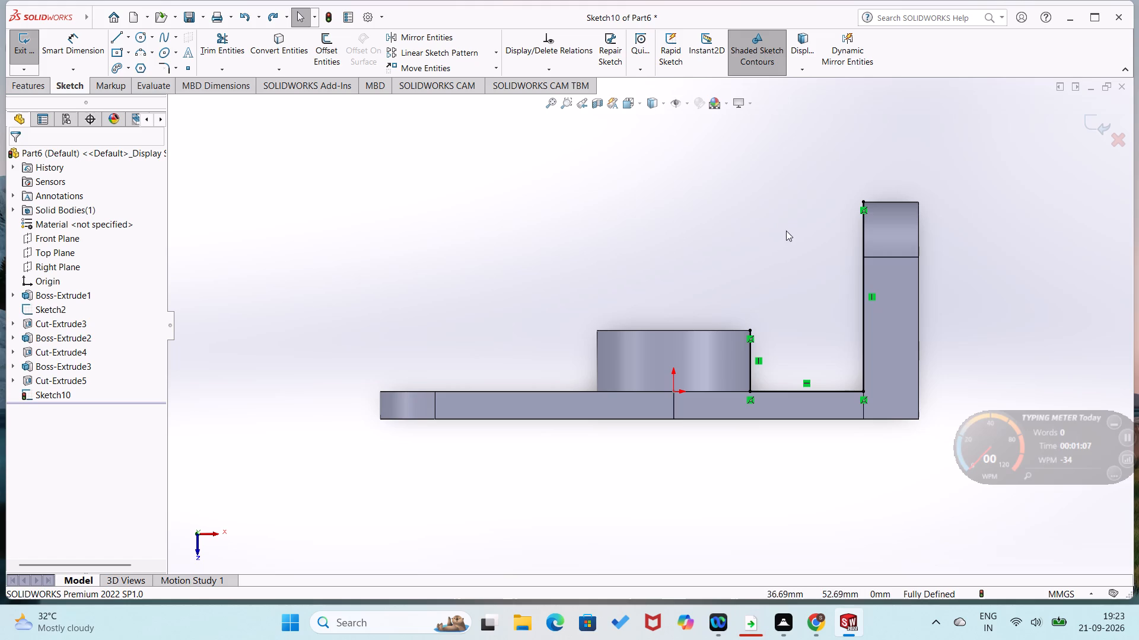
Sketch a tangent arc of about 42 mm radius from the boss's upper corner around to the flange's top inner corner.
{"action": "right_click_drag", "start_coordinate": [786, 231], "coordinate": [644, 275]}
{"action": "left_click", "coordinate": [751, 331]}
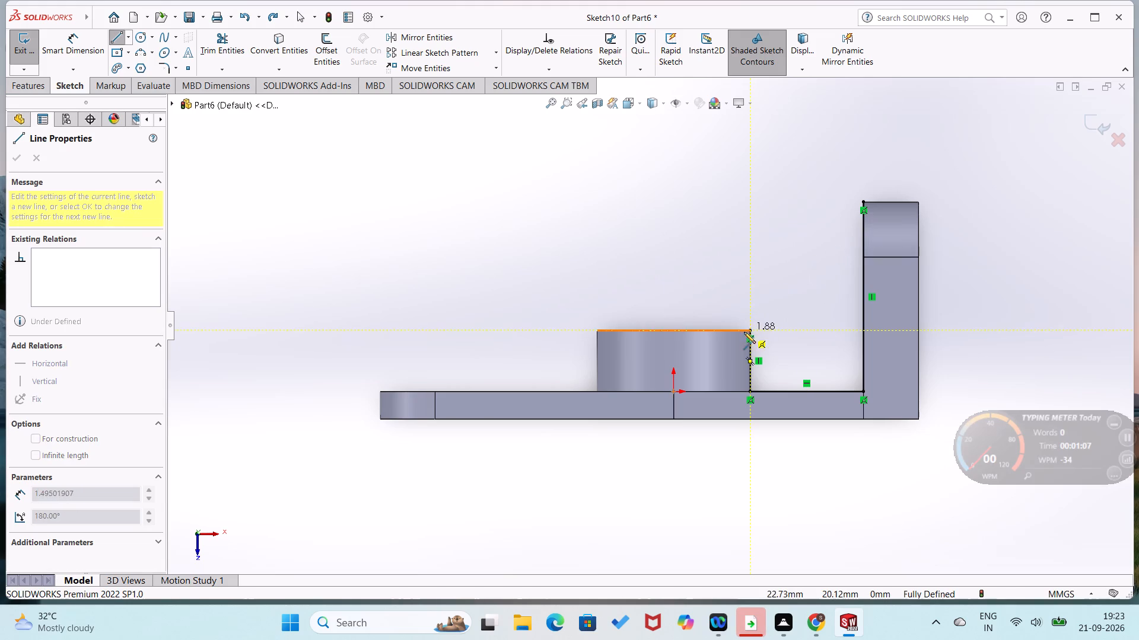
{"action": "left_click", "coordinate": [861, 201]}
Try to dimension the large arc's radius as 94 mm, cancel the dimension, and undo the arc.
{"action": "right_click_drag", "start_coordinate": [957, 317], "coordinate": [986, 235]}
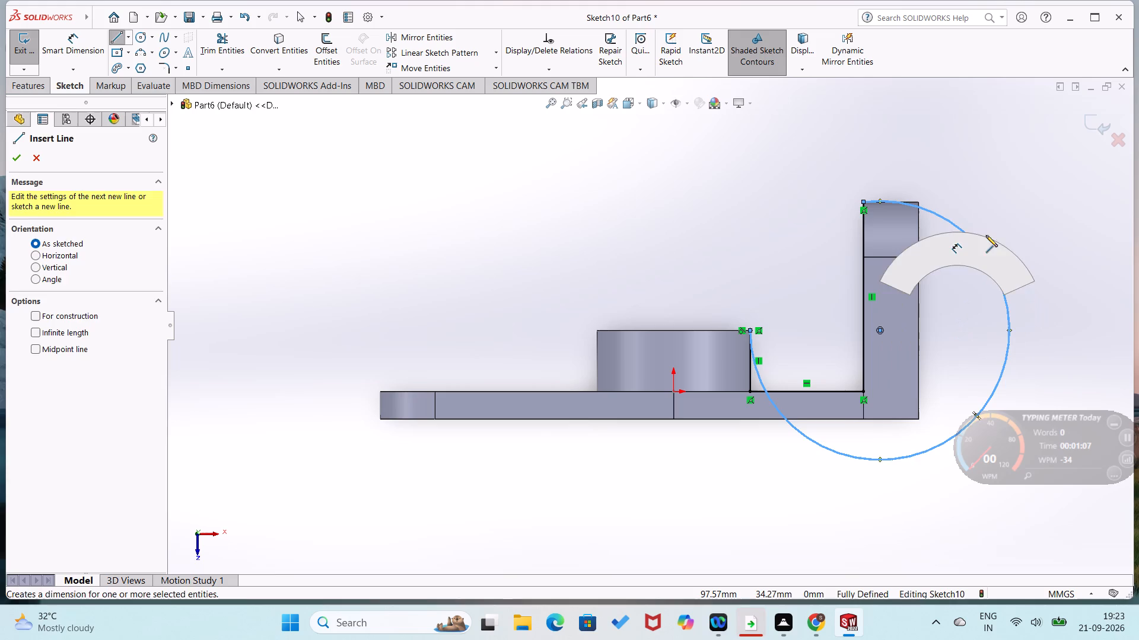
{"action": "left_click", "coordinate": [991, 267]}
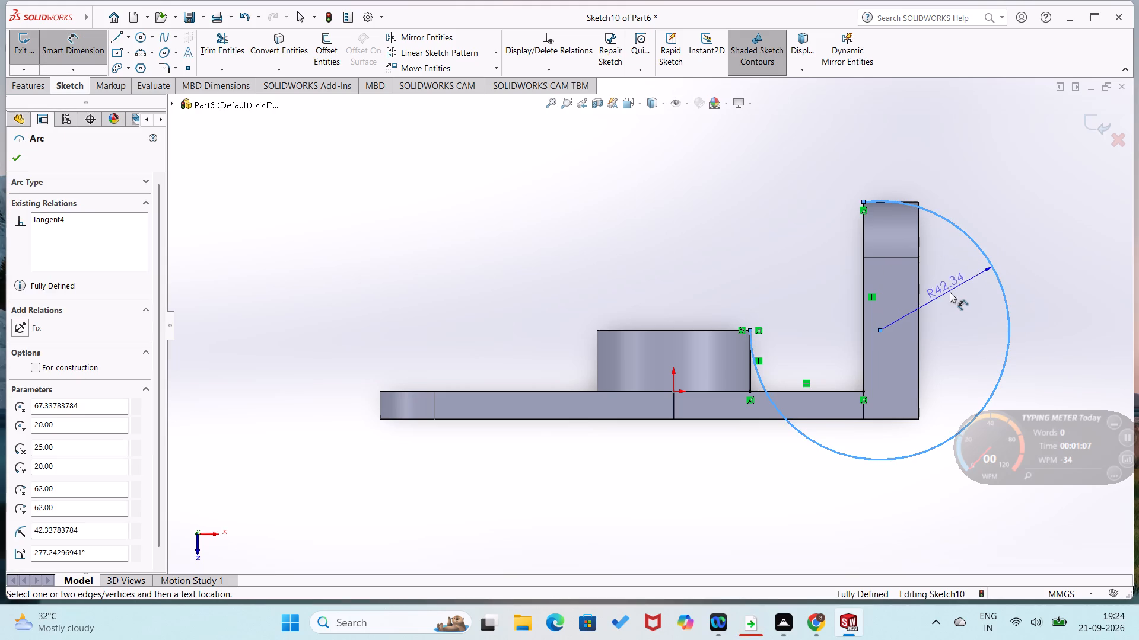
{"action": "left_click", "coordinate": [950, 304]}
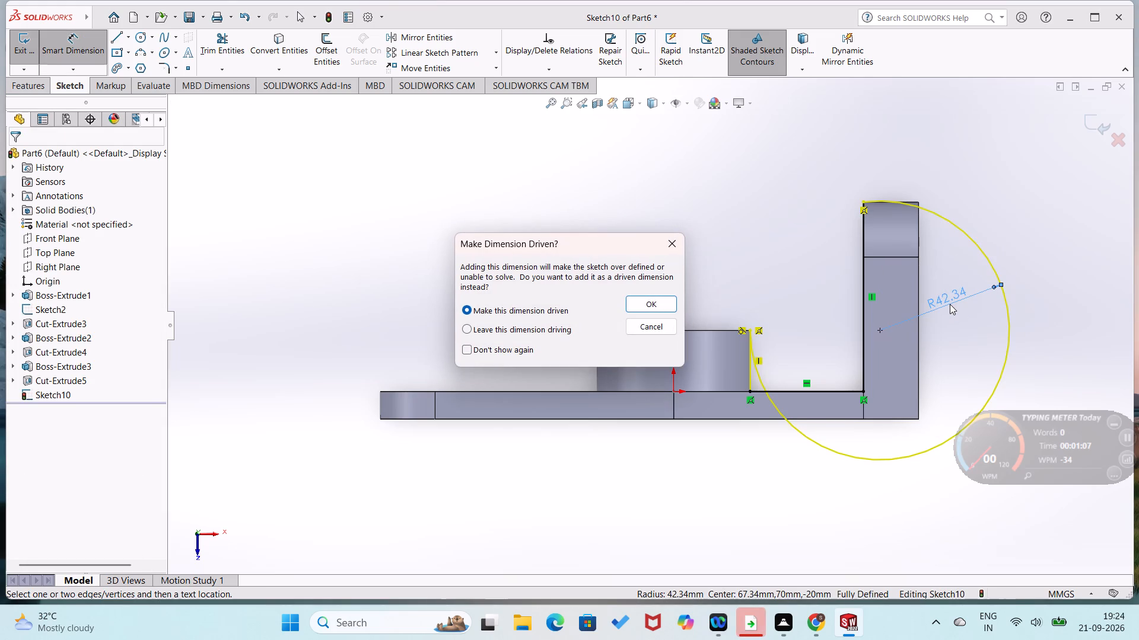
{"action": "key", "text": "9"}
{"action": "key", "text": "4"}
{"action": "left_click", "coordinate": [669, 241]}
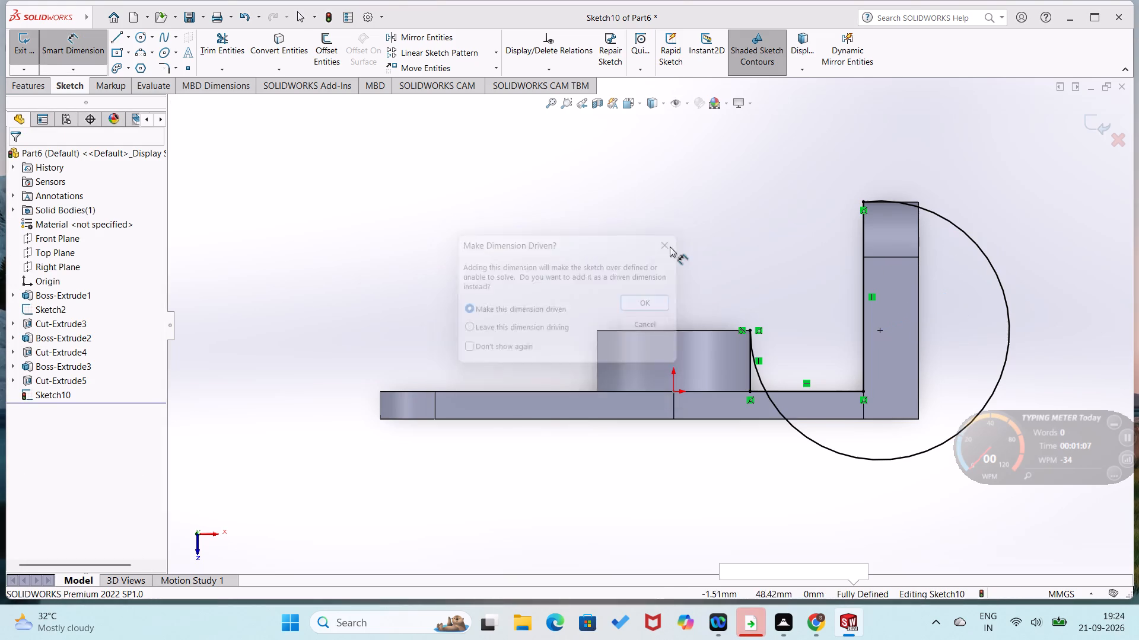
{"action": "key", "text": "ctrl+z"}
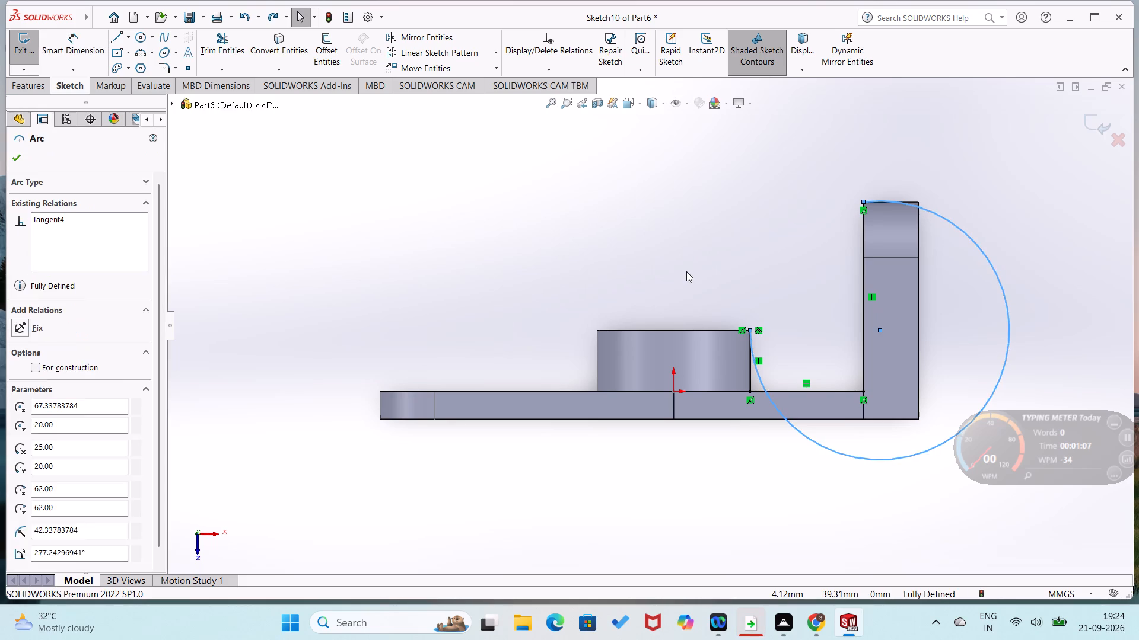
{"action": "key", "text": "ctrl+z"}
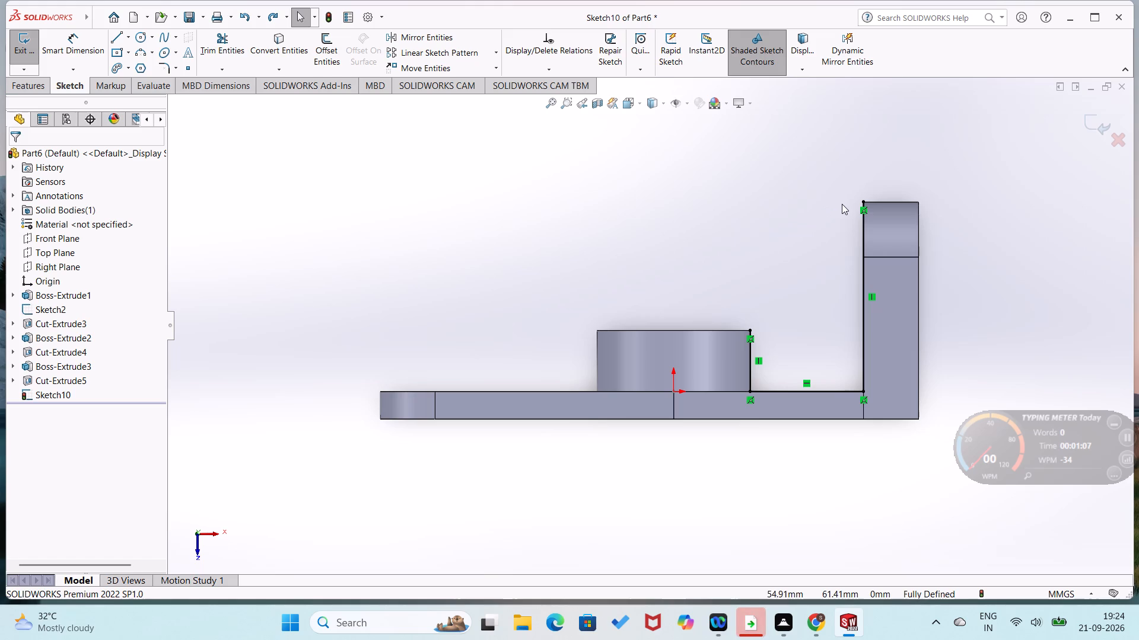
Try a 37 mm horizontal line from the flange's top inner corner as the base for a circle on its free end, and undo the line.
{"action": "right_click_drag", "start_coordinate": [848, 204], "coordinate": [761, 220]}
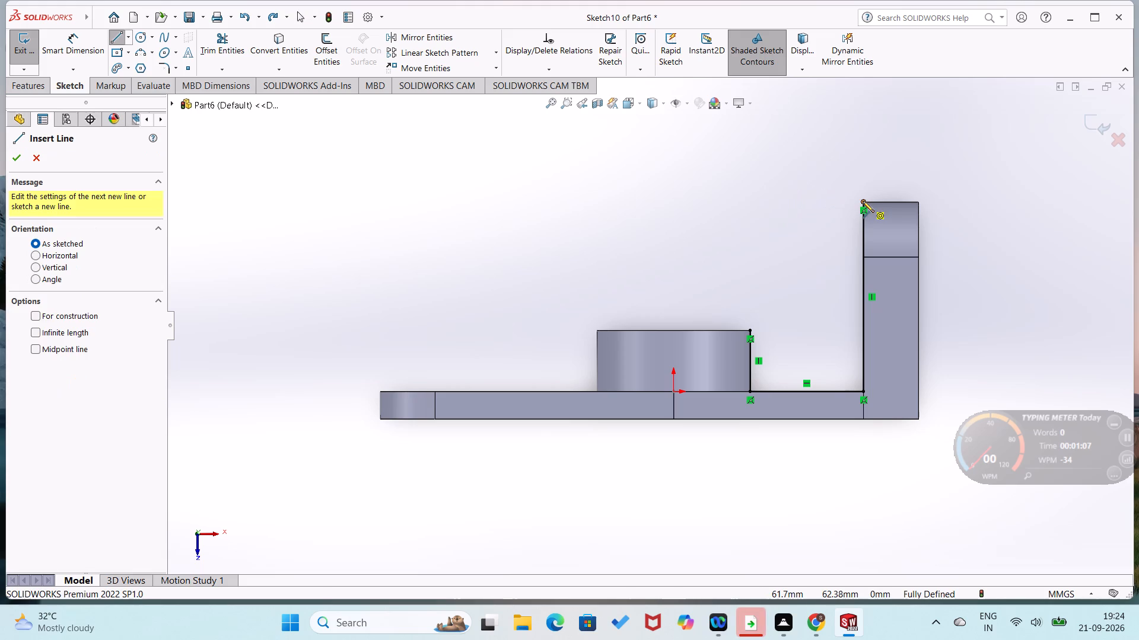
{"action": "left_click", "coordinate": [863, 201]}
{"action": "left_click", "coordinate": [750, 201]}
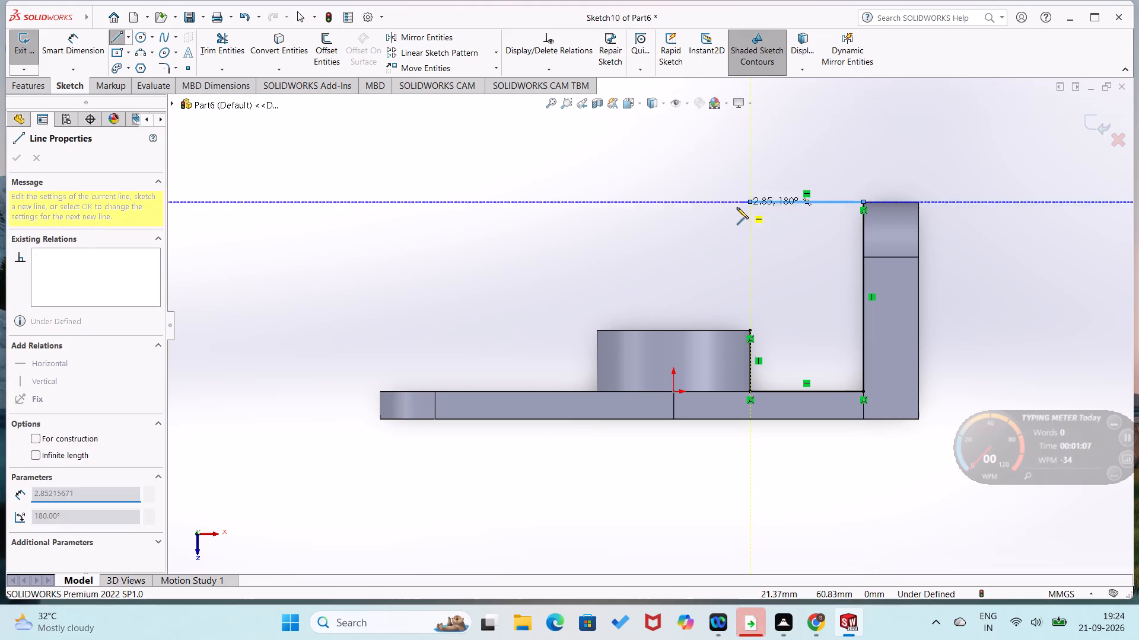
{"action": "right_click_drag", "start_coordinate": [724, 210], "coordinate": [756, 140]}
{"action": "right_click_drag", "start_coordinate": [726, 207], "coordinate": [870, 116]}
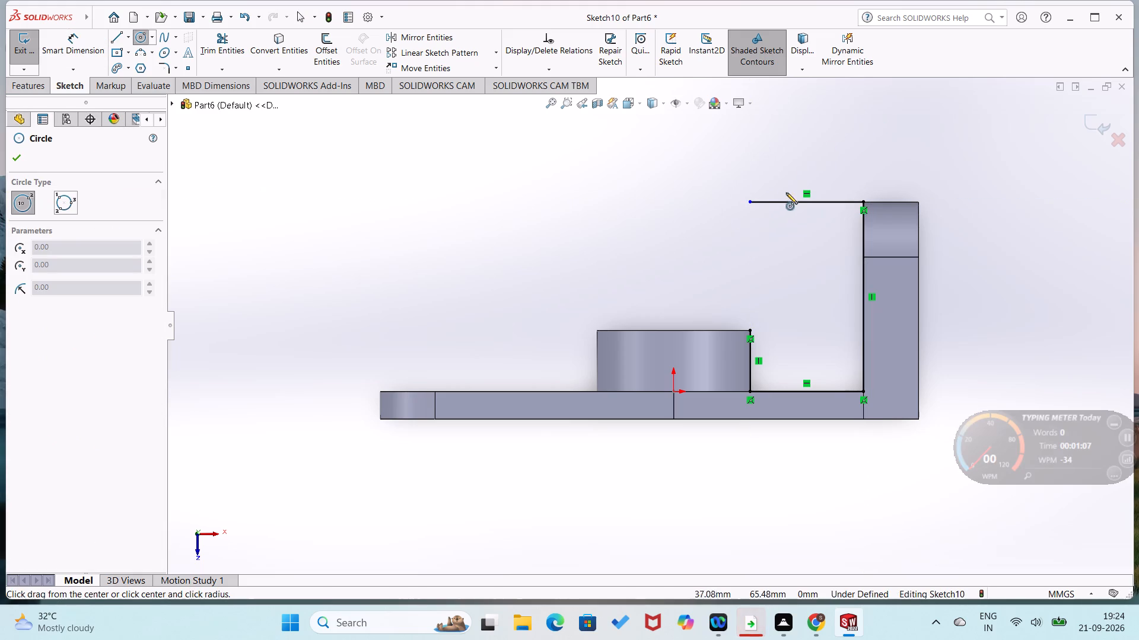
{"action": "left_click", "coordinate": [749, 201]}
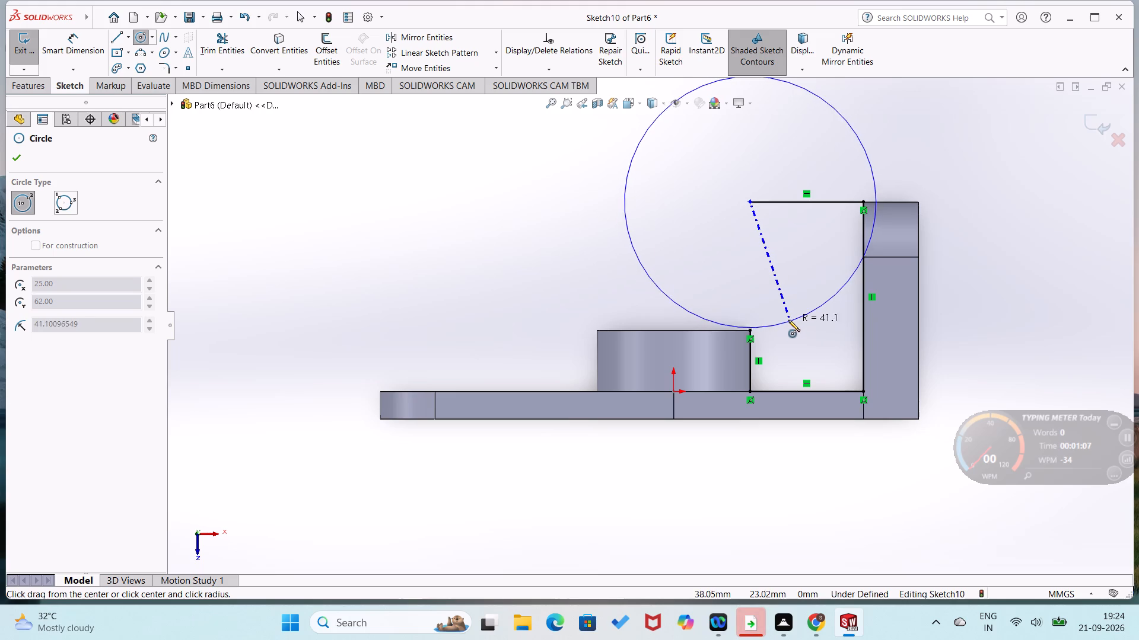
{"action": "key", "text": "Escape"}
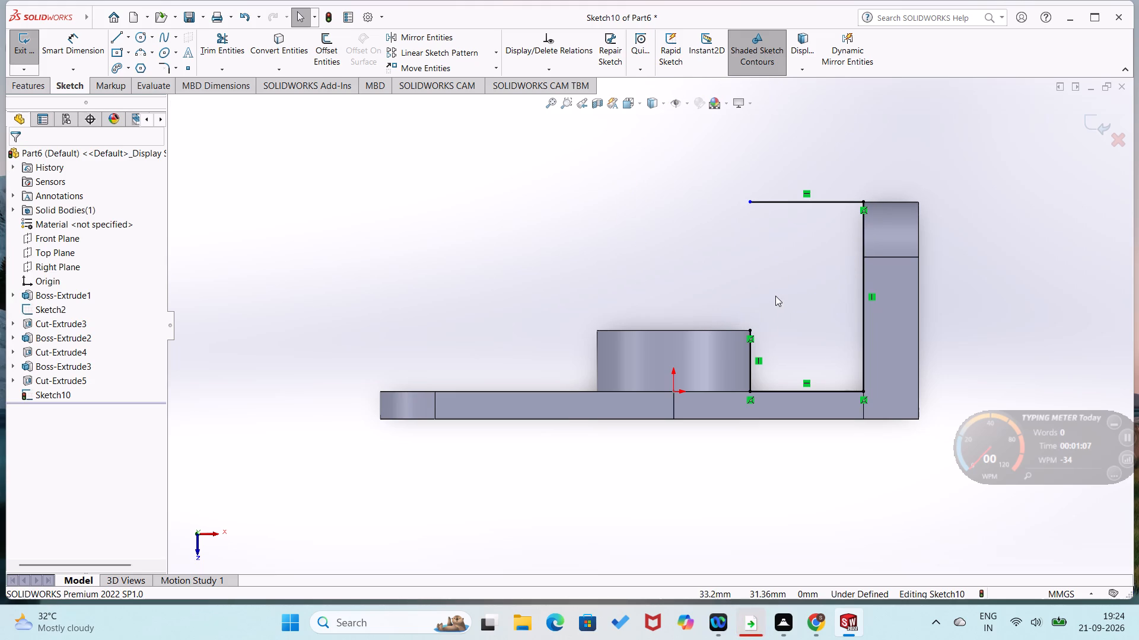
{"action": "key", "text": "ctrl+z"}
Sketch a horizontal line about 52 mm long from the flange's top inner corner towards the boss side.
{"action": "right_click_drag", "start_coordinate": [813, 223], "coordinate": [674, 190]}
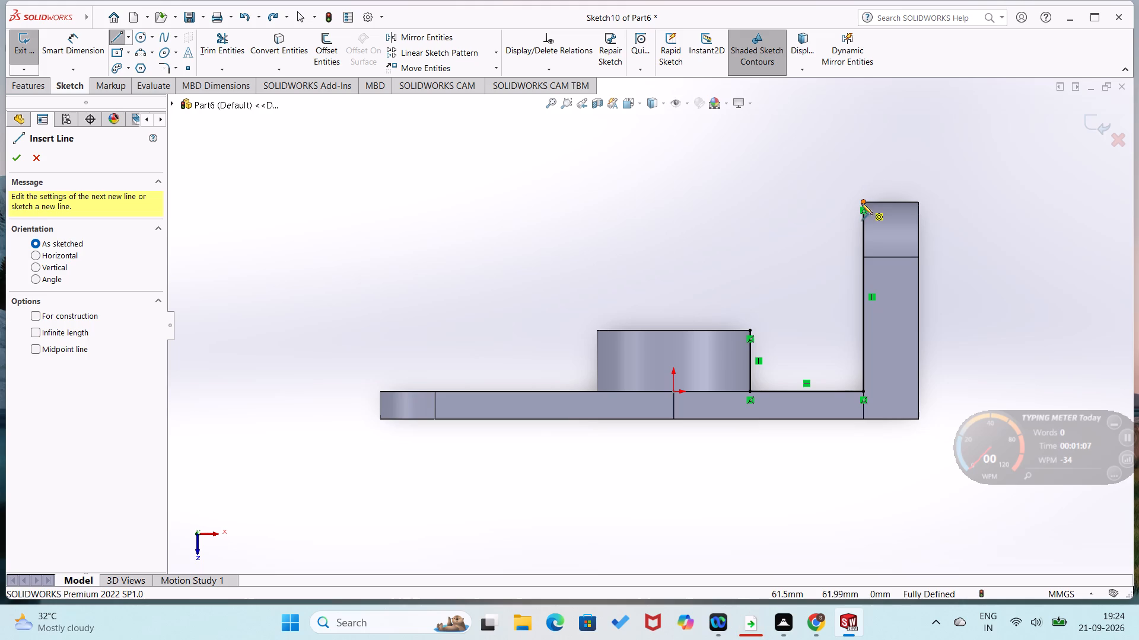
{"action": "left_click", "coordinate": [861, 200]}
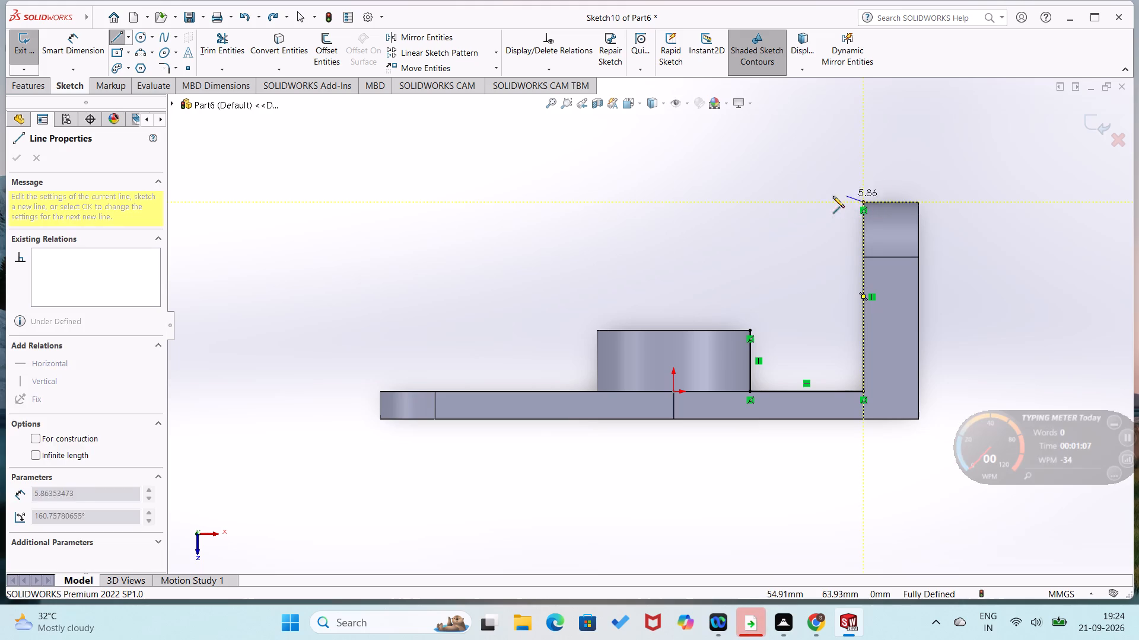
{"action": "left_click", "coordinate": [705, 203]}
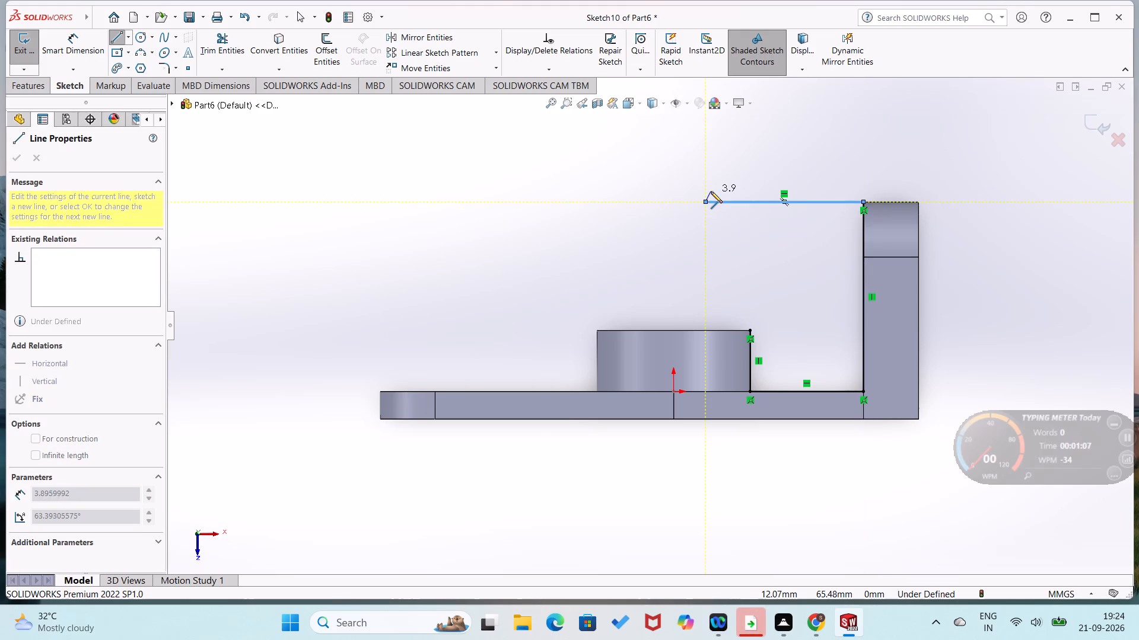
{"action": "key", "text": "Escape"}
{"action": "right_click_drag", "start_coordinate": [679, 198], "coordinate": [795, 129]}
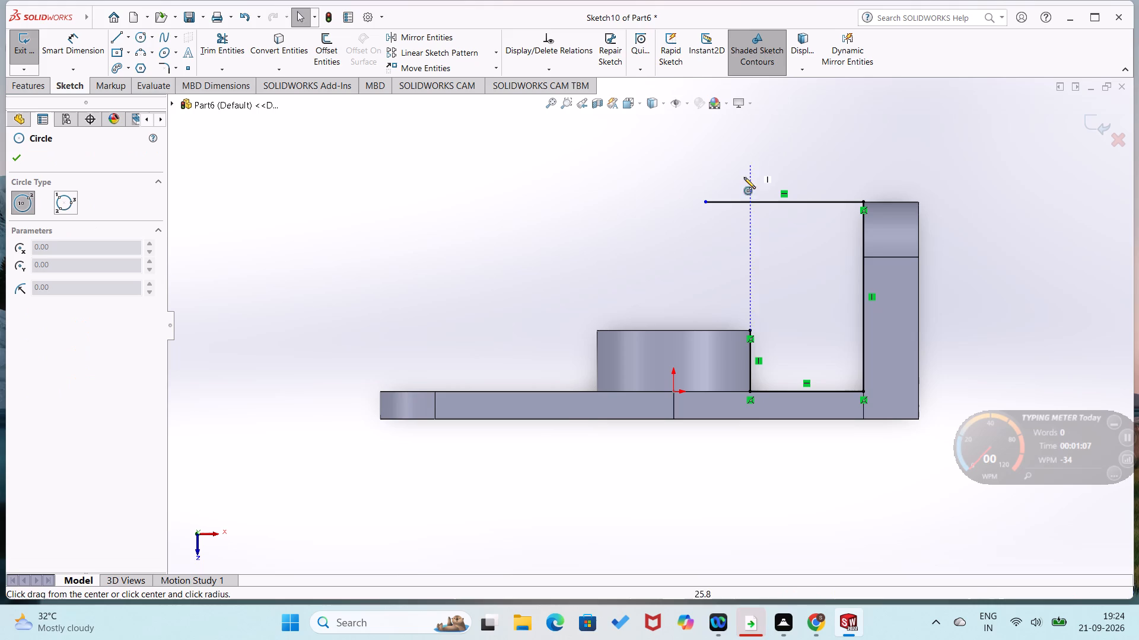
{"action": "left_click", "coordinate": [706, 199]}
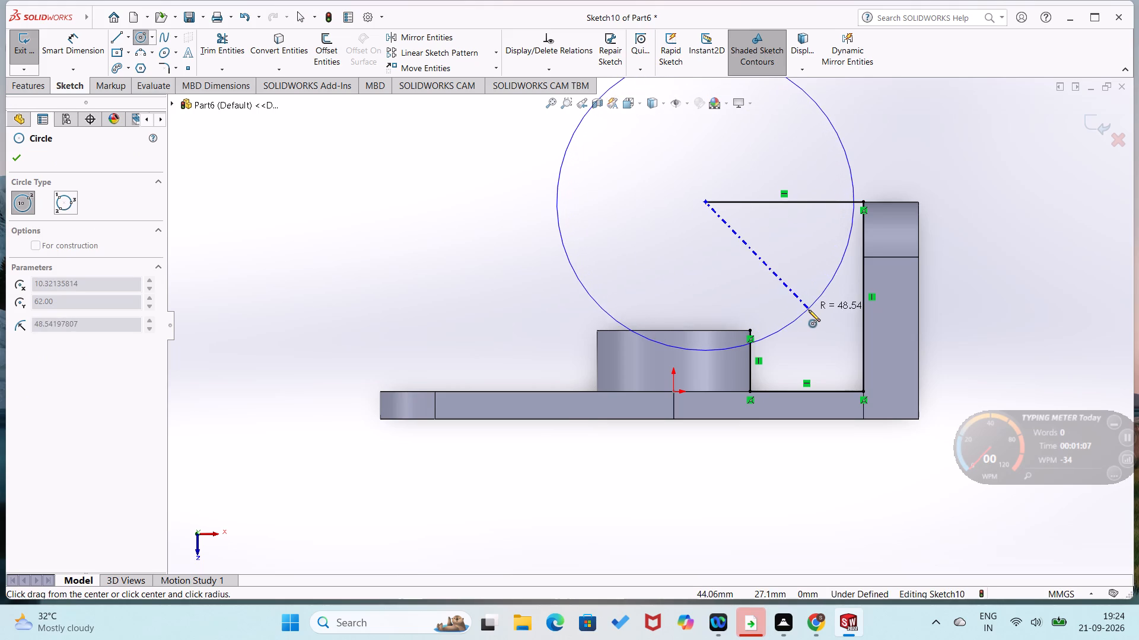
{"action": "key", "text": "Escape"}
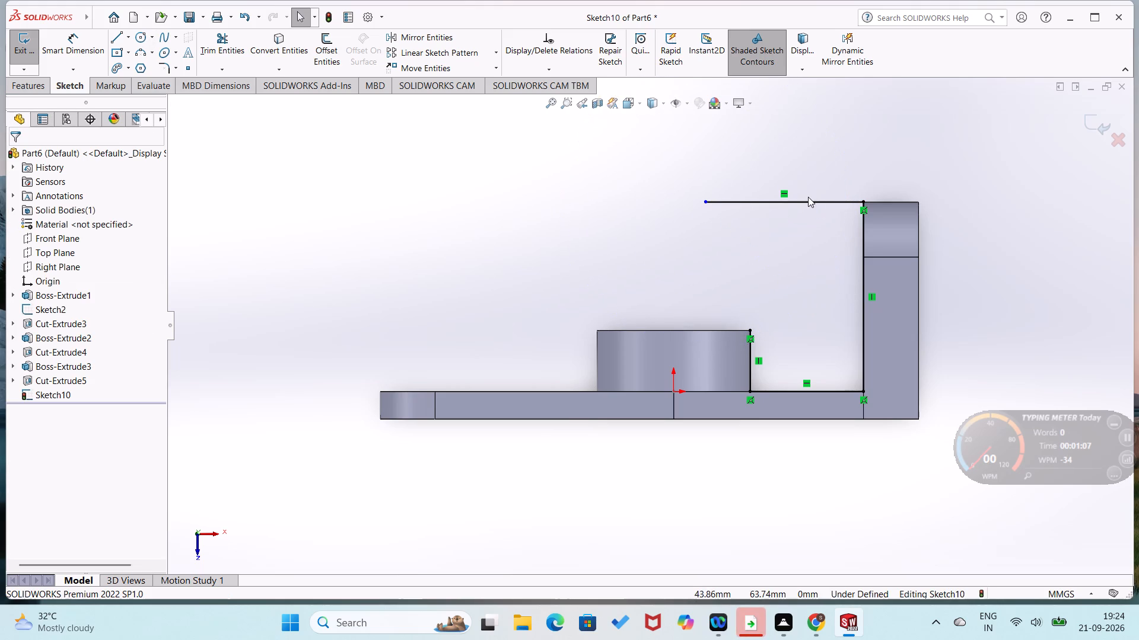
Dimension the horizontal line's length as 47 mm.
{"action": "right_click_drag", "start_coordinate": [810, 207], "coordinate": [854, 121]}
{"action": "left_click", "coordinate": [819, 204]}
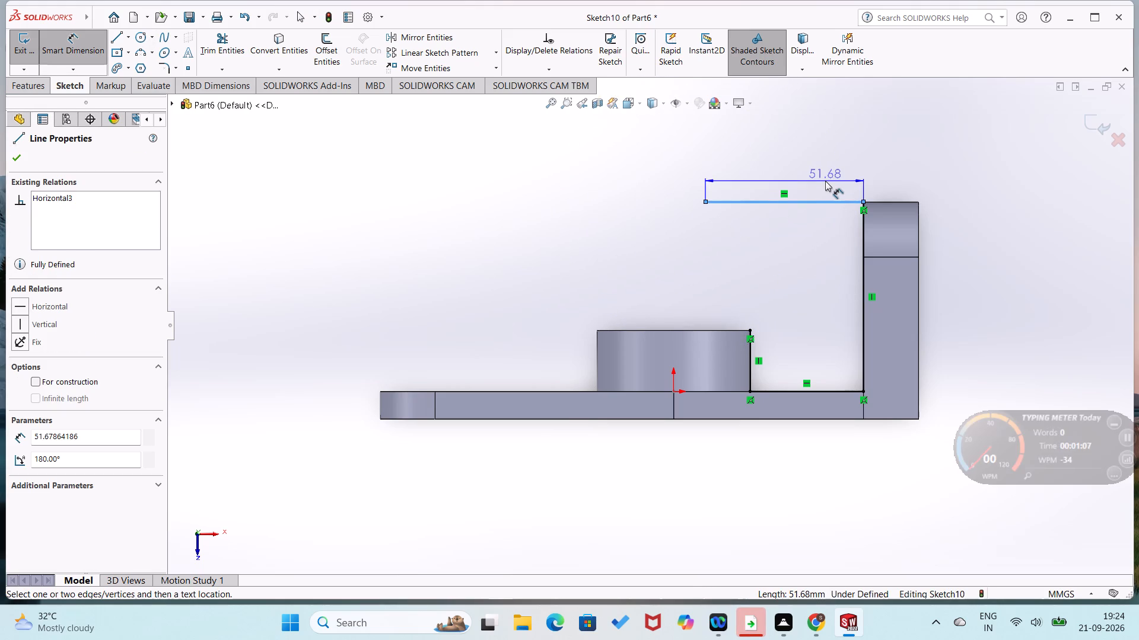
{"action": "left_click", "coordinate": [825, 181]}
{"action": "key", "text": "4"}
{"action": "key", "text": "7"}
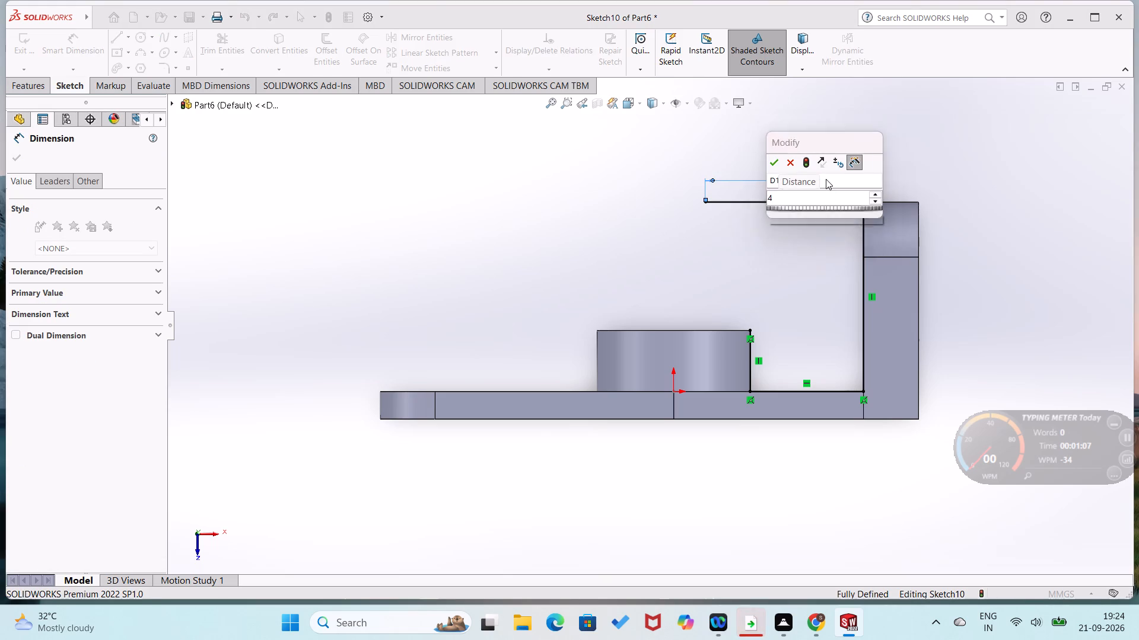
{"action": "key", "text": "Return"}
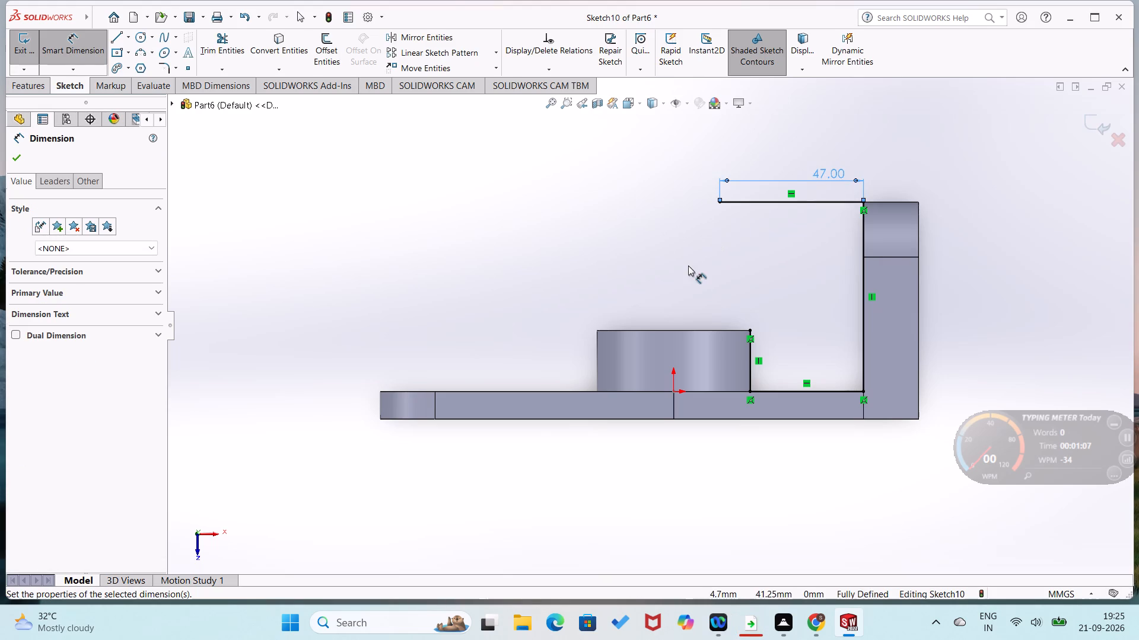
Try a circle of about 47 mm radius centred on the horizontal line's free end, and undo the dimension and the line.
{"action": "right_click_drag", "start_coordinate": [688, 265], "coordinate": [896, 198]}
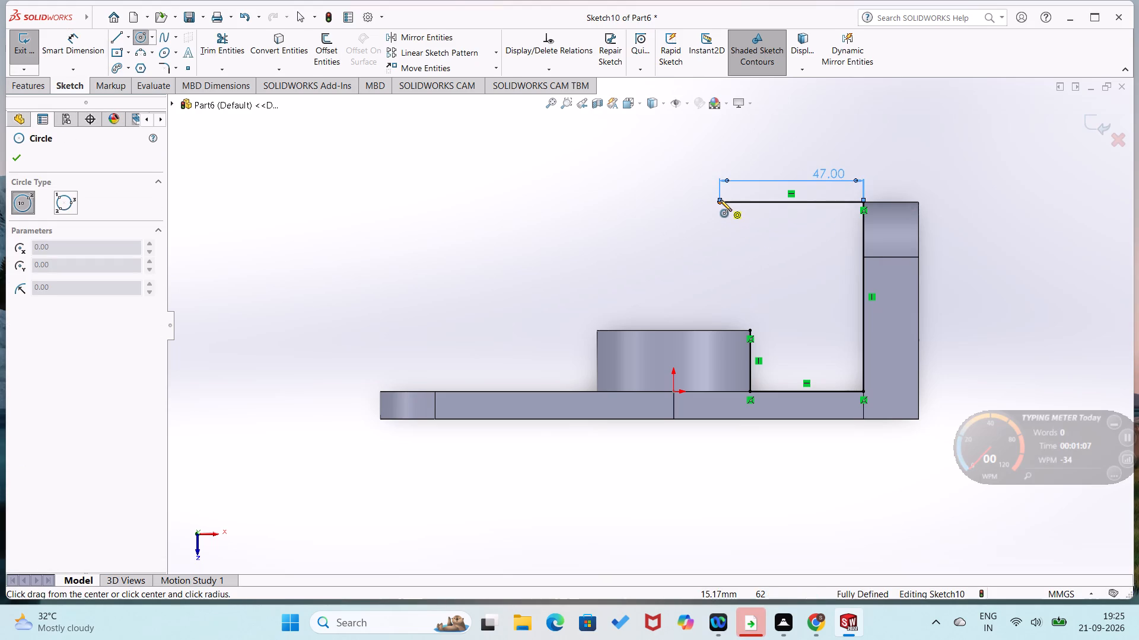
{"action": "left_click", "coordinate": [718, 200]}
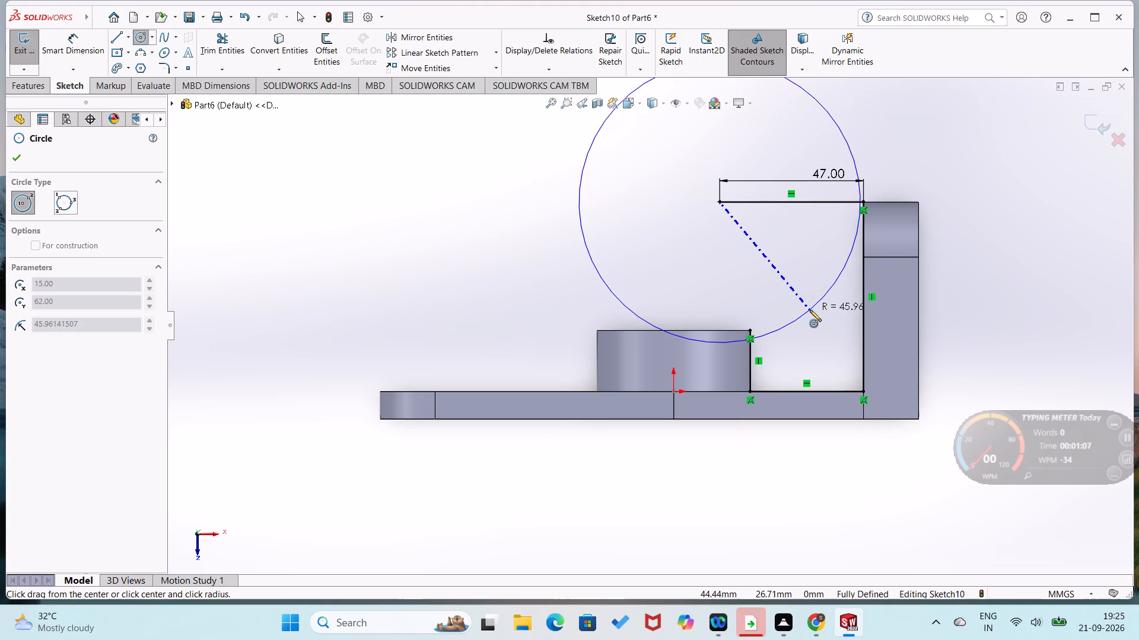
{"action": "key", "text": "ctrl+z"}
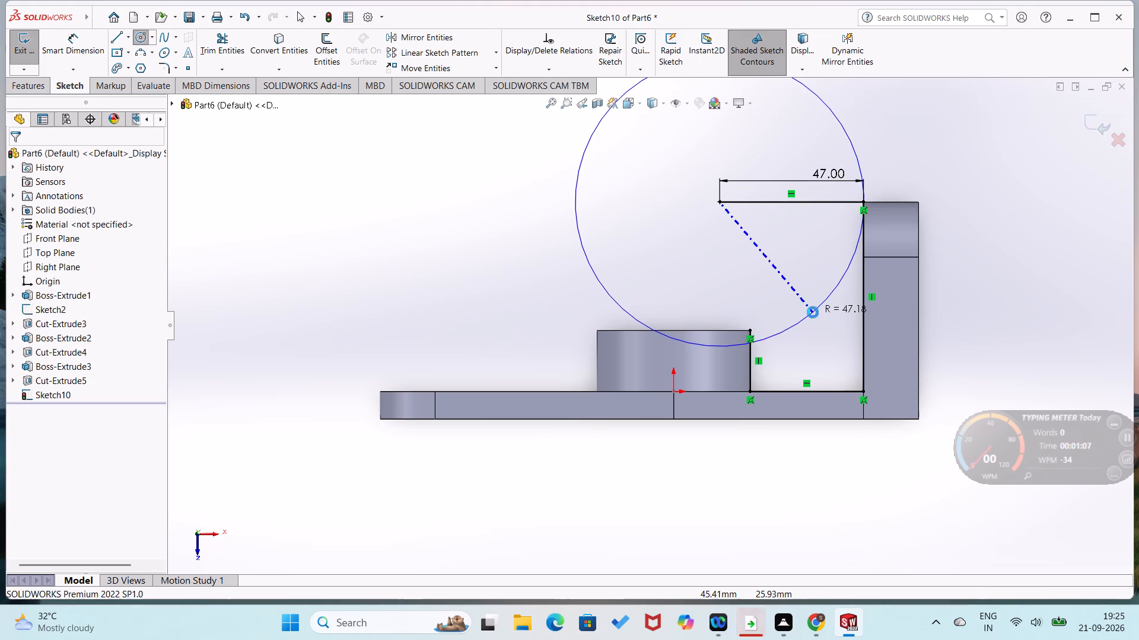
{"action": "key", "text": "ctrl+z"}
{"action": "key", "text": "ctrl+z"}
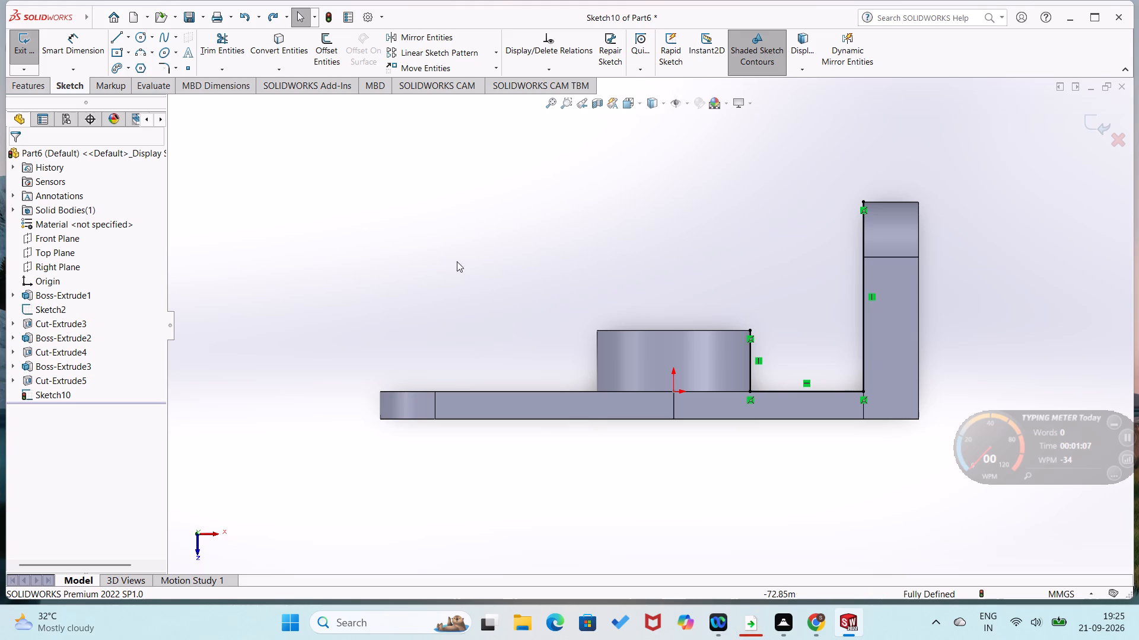
Close the gusset profile with a tangent arc of about 37 mm radius from the boss's upper corner to the flange's top inner corner.
{"action": "right_click_drag", "start_coordinate": [481, 248], "coordinate": [416, 286]}
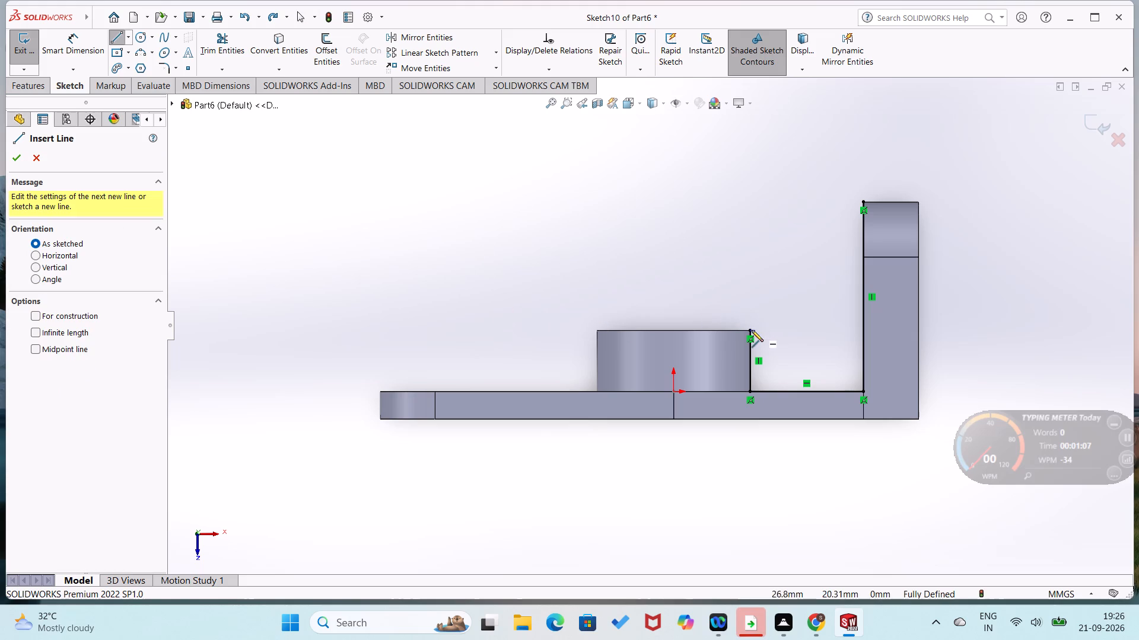
{"action": "left_click", "coordinate": [752, 330]}
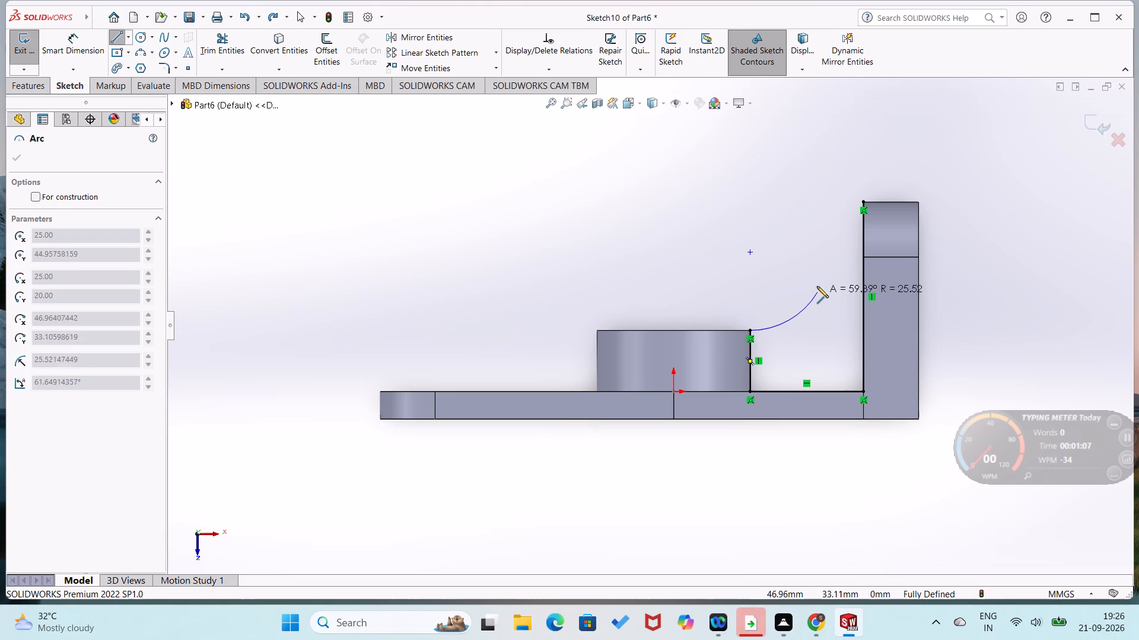
{"action": "left_click", "coordinate": [863, 200]}
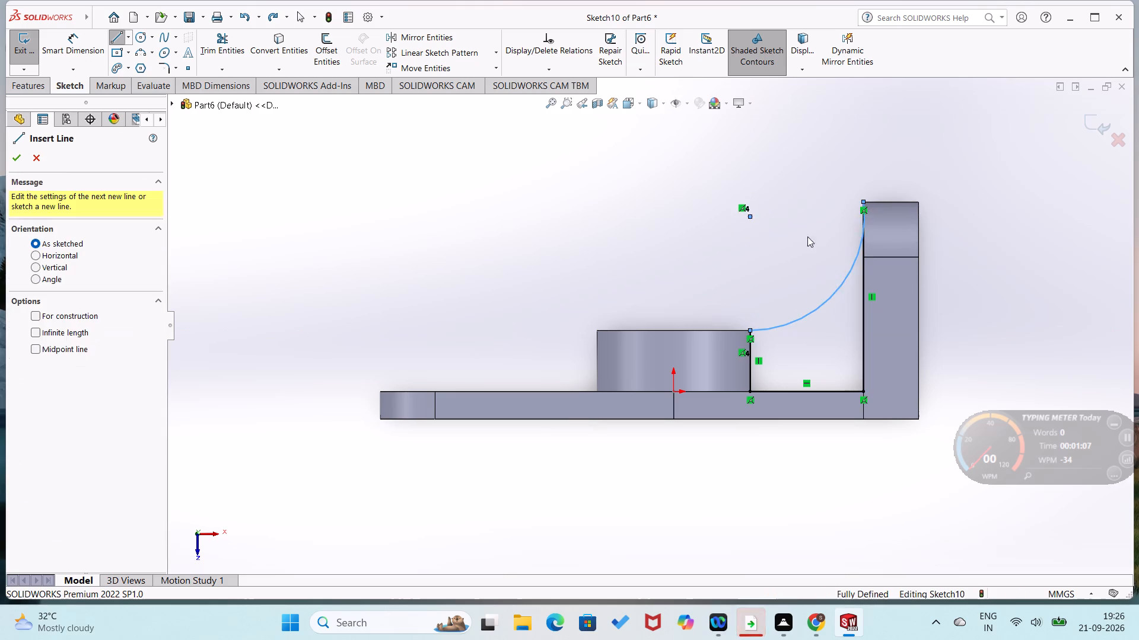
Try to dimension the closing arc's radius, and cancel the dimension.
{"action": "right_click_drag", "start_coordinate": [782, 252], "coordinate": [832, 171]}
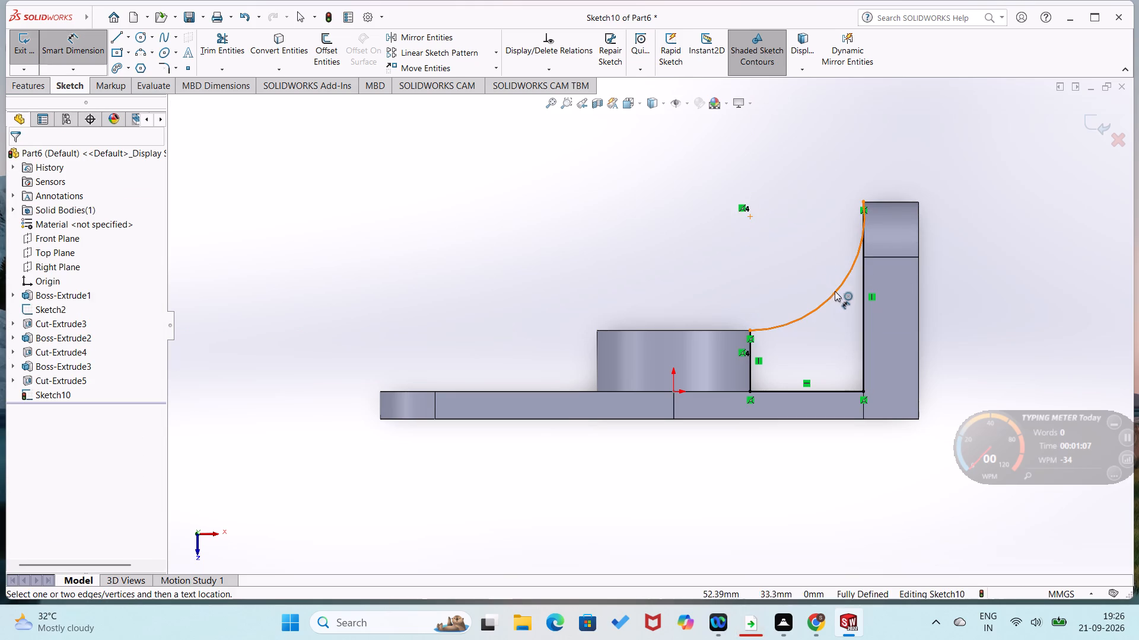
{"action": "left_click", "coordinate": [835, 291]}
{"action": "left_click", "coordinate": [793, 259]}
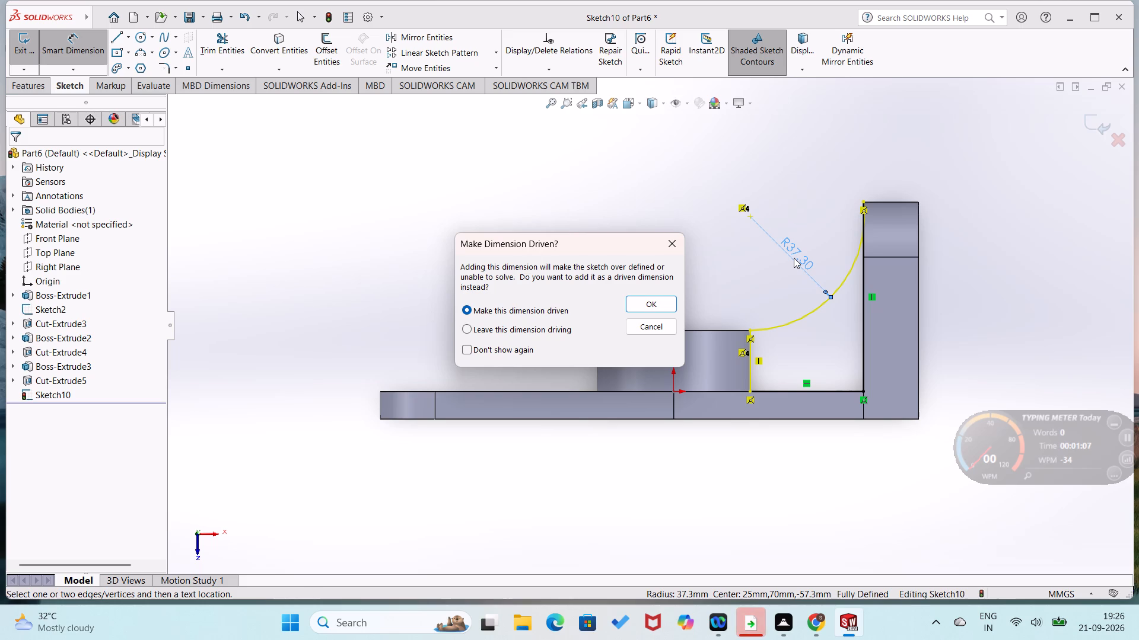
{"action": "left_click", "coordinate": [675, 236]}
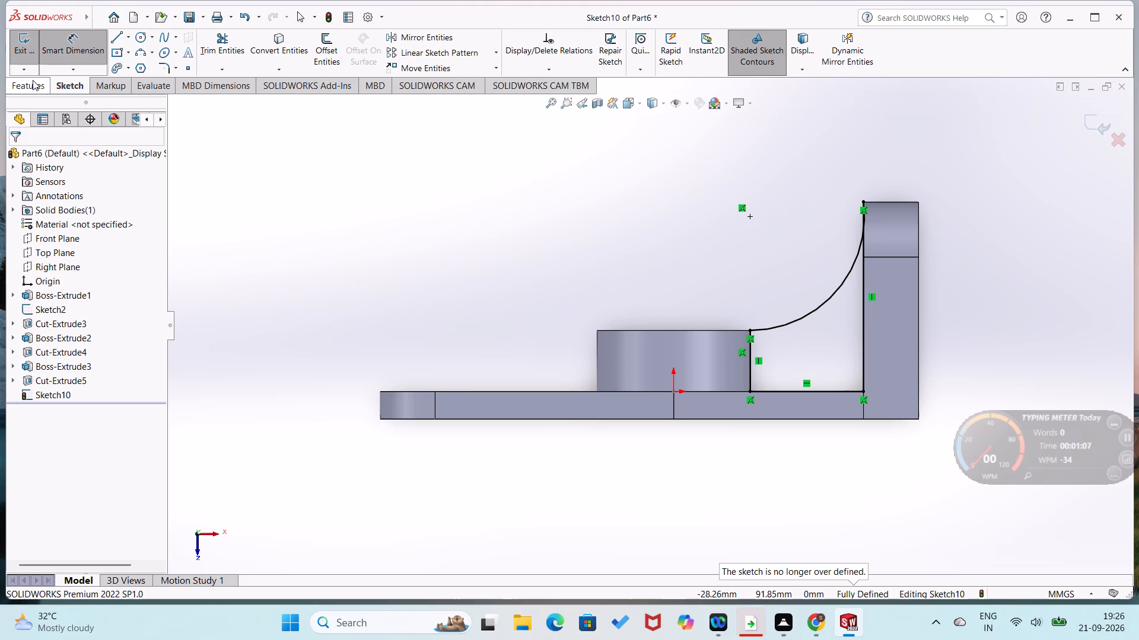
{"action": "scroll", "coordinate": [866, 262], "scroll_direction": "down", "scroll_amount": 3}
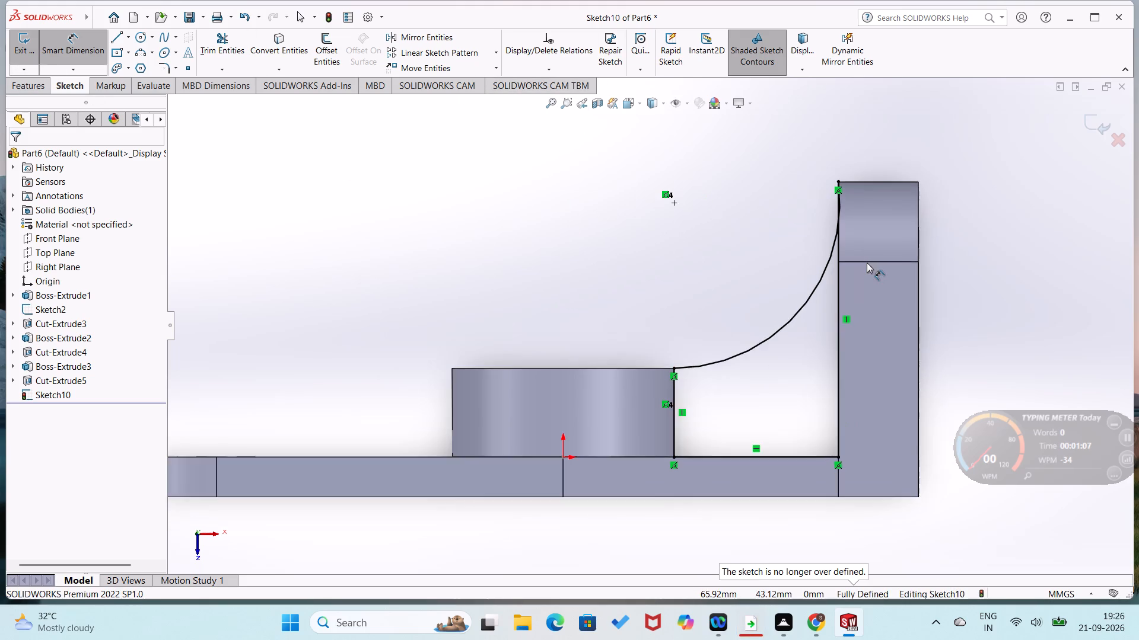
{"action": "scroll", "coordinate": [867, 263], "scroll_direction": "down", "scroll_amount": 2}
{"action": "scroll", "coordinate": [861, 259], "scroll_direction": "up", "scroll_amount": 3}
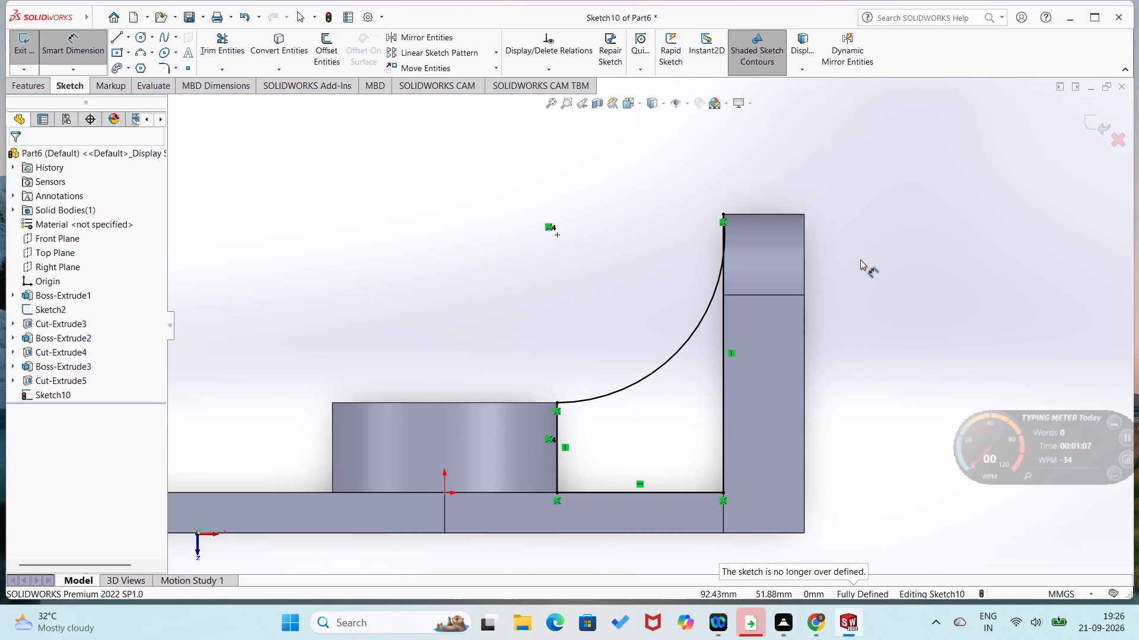
Undo the closing arc of the gusset profile.
{"action": "key", "text": "ctrl+z"}
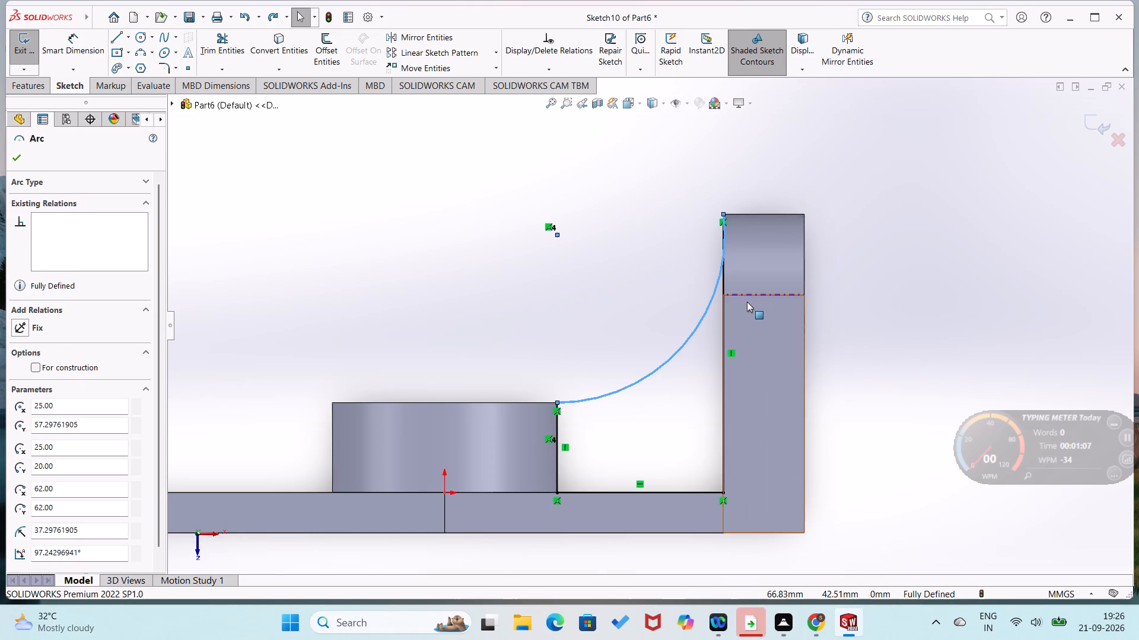
{"action": "key", "text": "ctrl+z"}
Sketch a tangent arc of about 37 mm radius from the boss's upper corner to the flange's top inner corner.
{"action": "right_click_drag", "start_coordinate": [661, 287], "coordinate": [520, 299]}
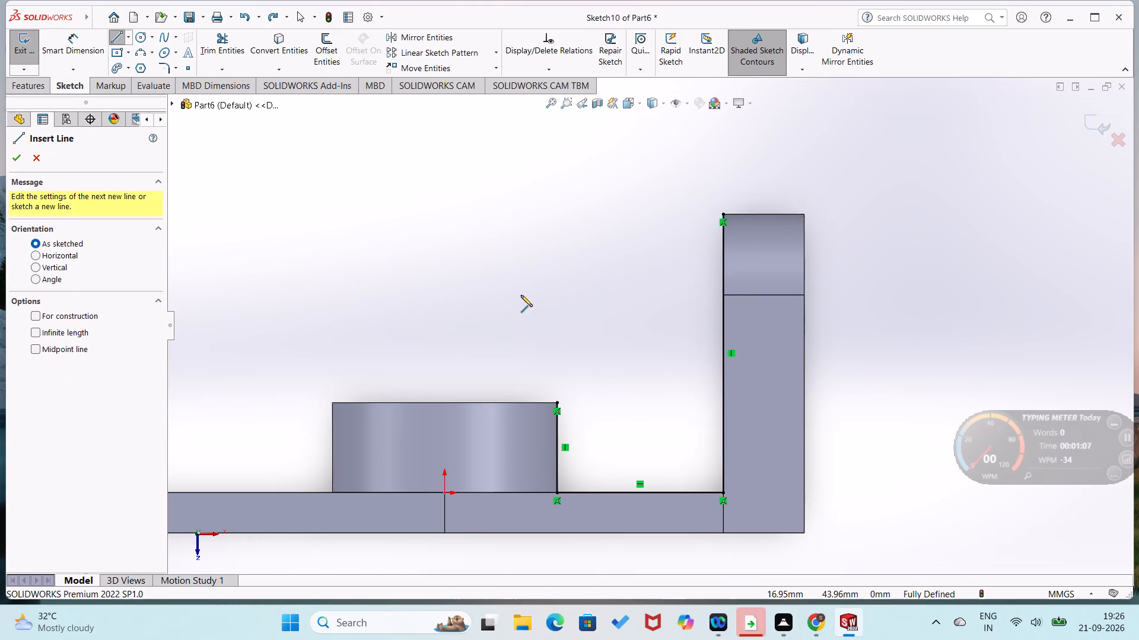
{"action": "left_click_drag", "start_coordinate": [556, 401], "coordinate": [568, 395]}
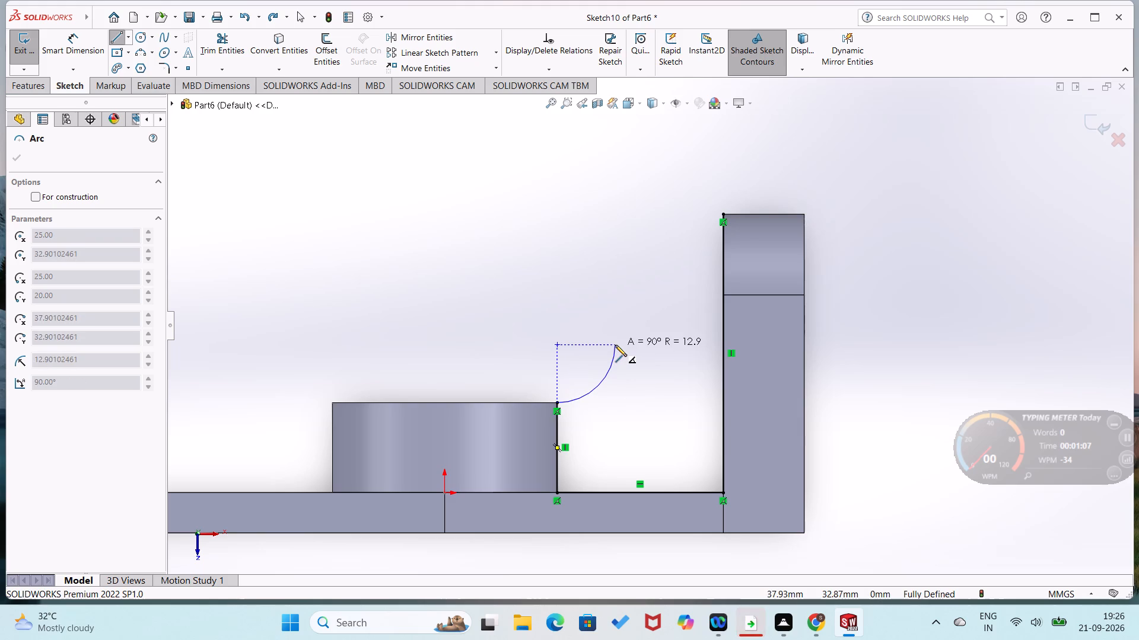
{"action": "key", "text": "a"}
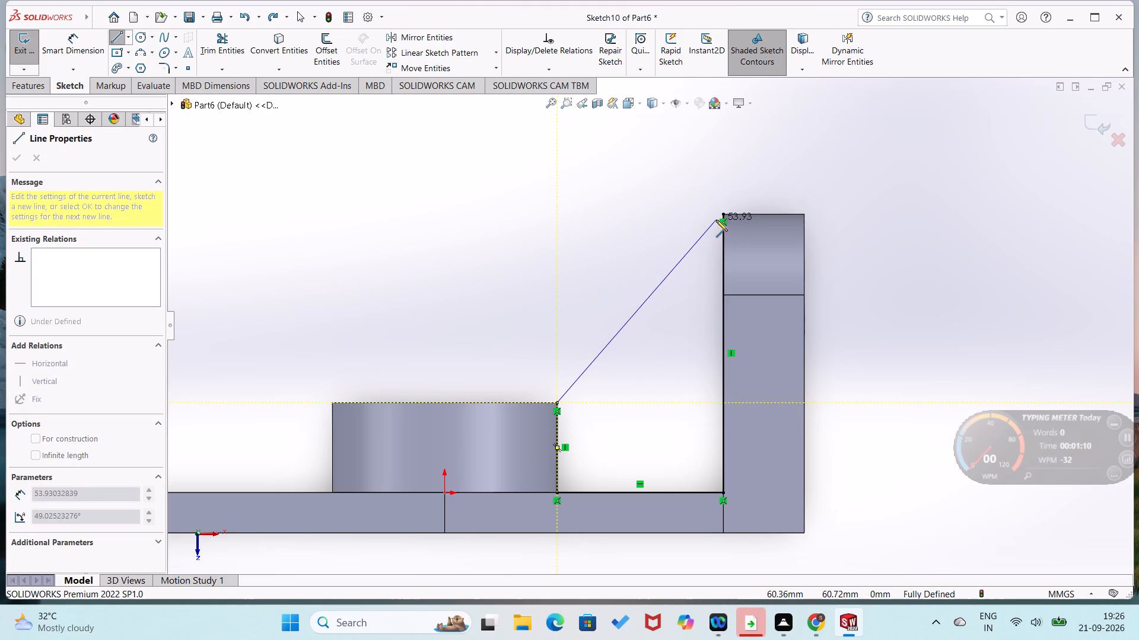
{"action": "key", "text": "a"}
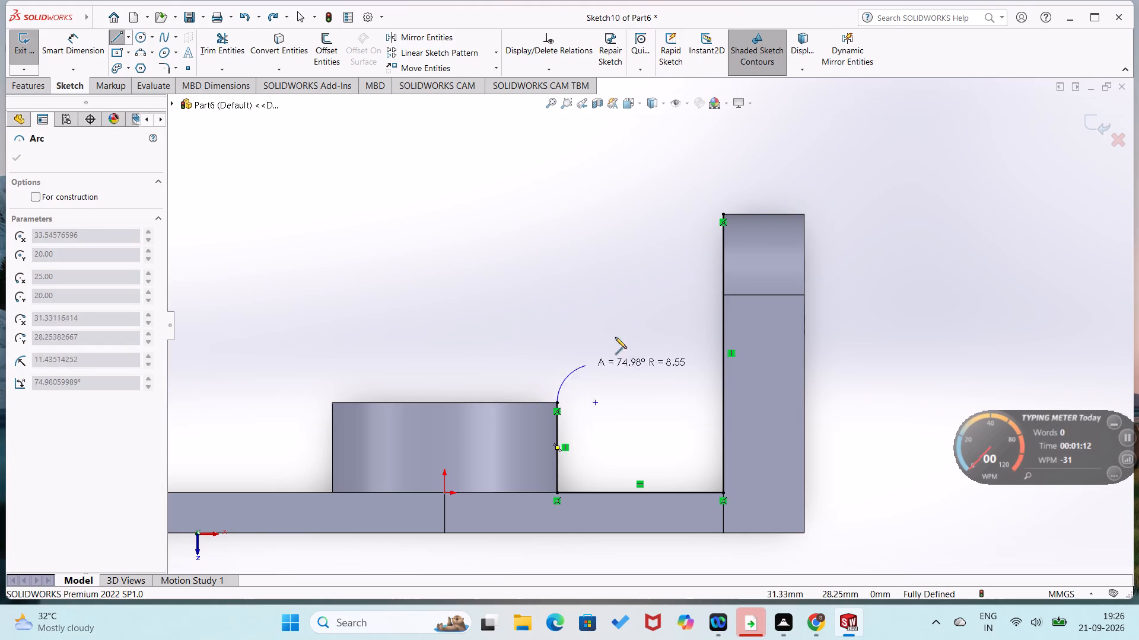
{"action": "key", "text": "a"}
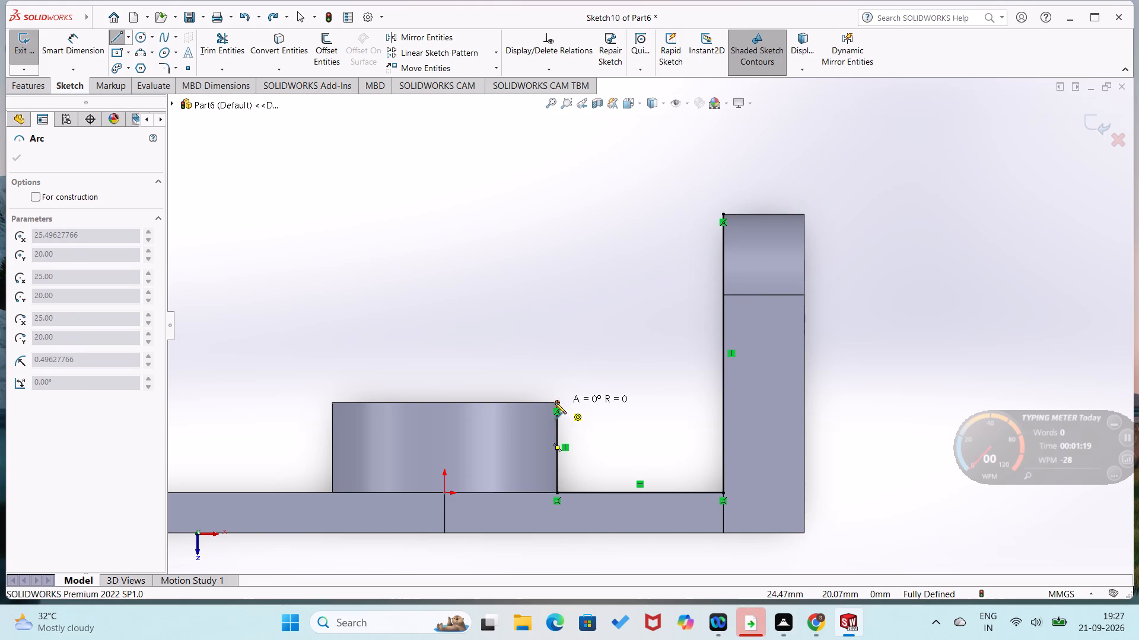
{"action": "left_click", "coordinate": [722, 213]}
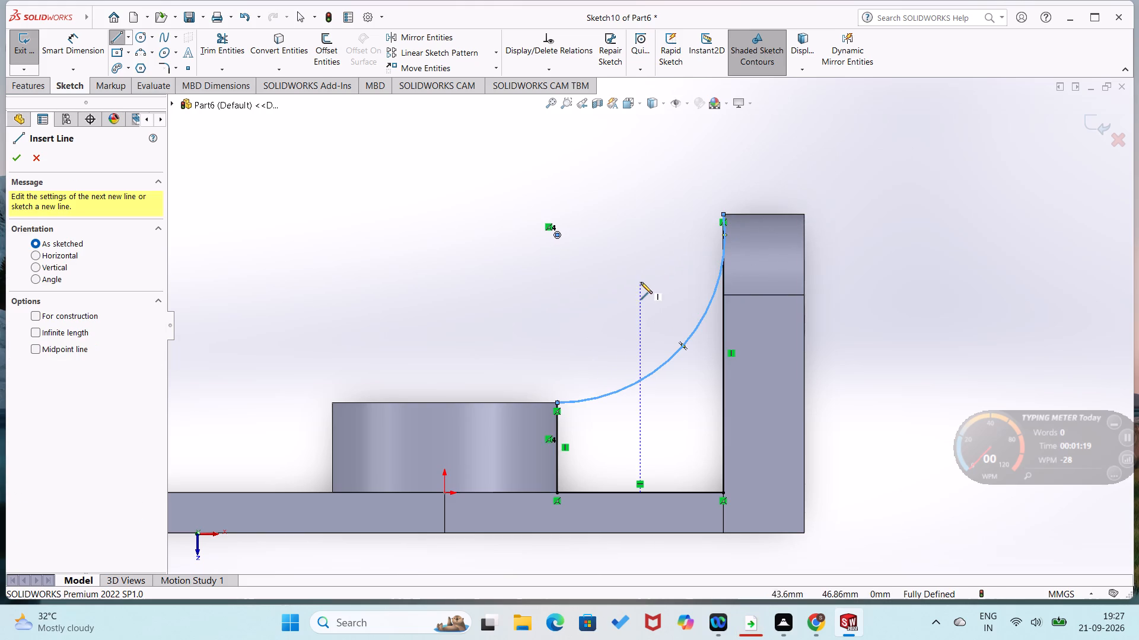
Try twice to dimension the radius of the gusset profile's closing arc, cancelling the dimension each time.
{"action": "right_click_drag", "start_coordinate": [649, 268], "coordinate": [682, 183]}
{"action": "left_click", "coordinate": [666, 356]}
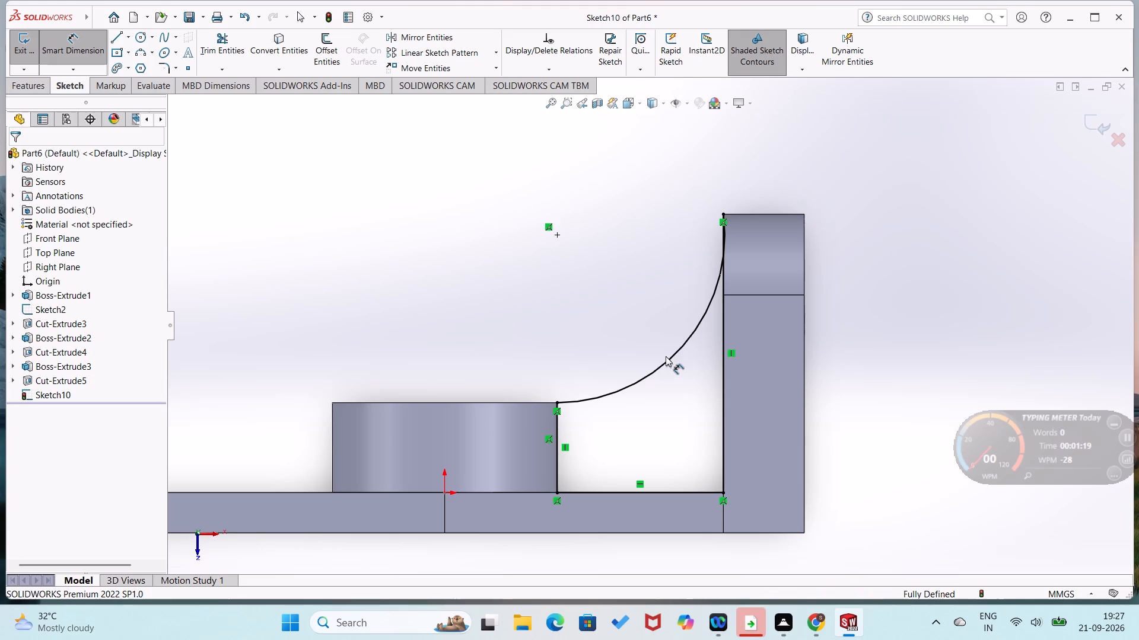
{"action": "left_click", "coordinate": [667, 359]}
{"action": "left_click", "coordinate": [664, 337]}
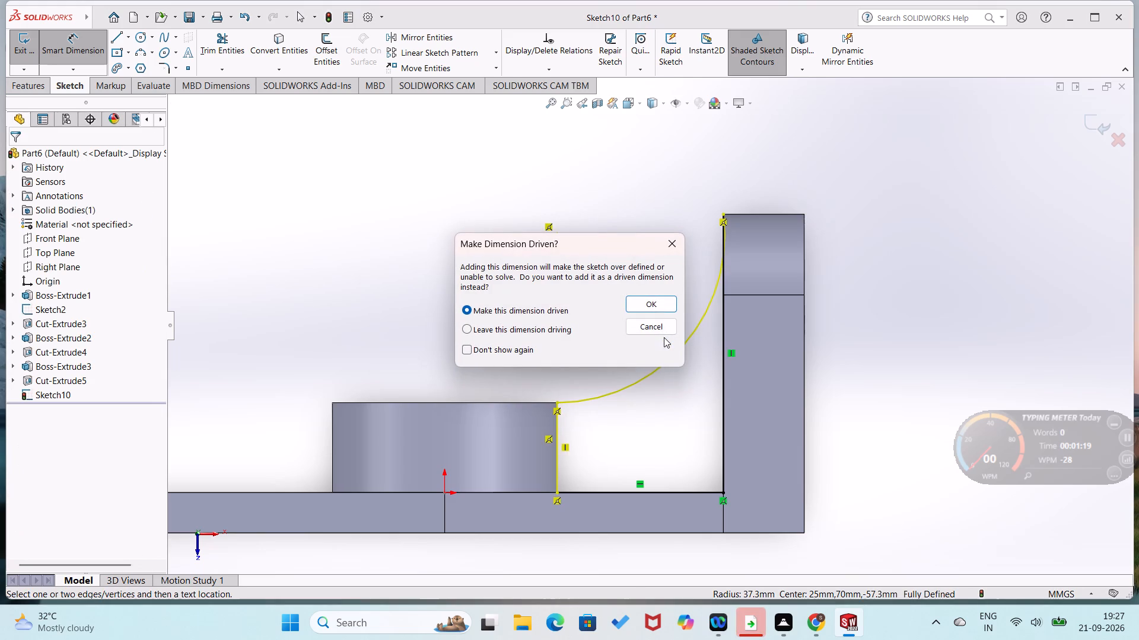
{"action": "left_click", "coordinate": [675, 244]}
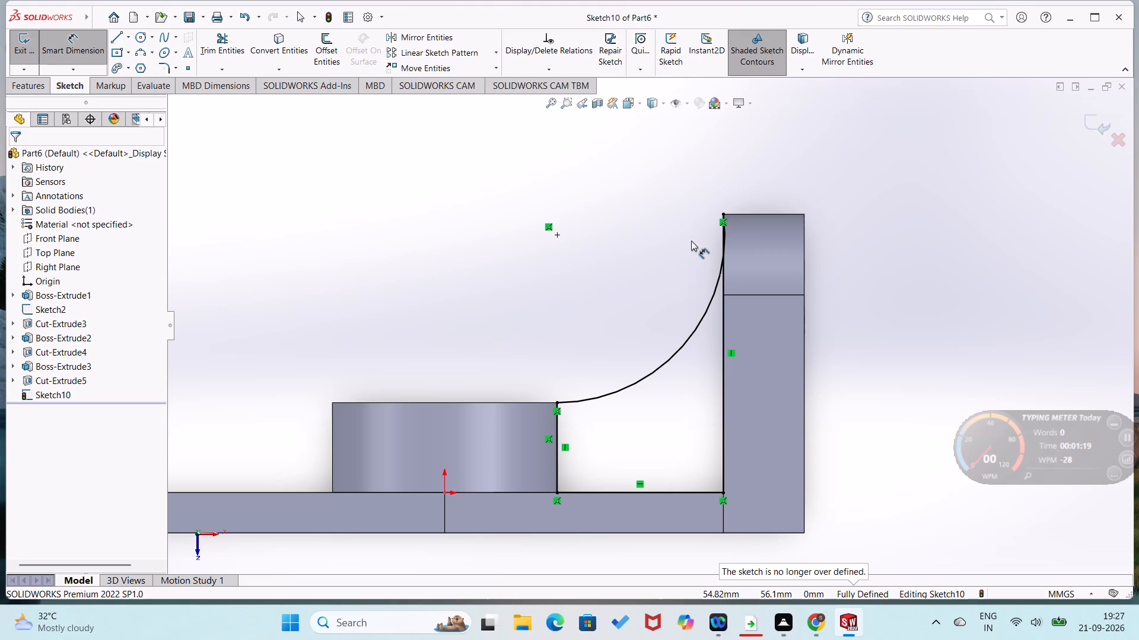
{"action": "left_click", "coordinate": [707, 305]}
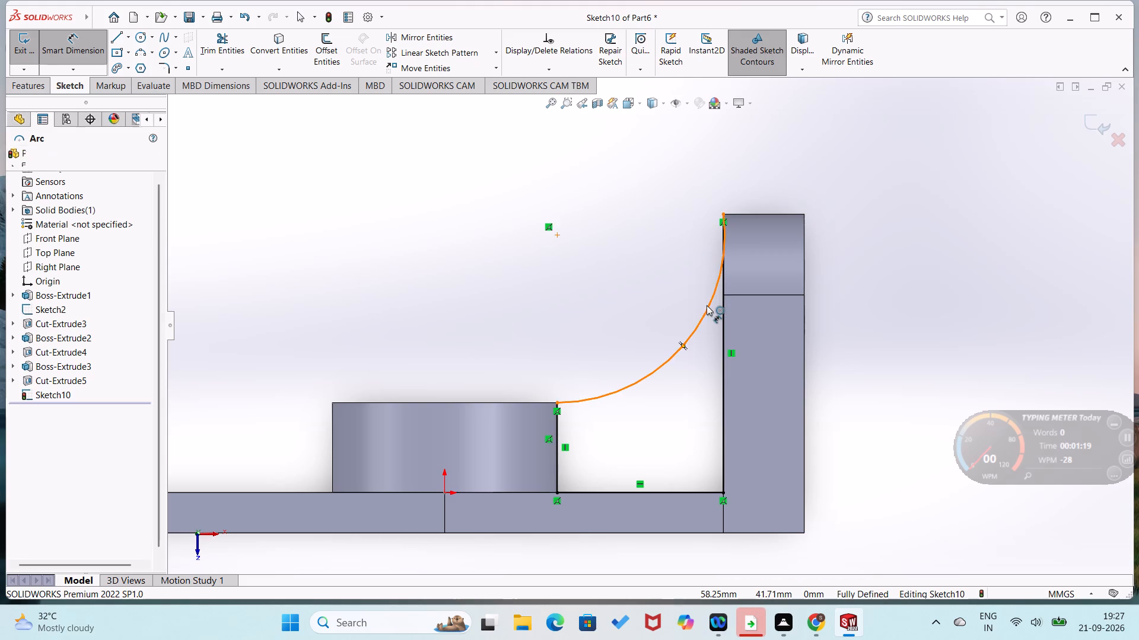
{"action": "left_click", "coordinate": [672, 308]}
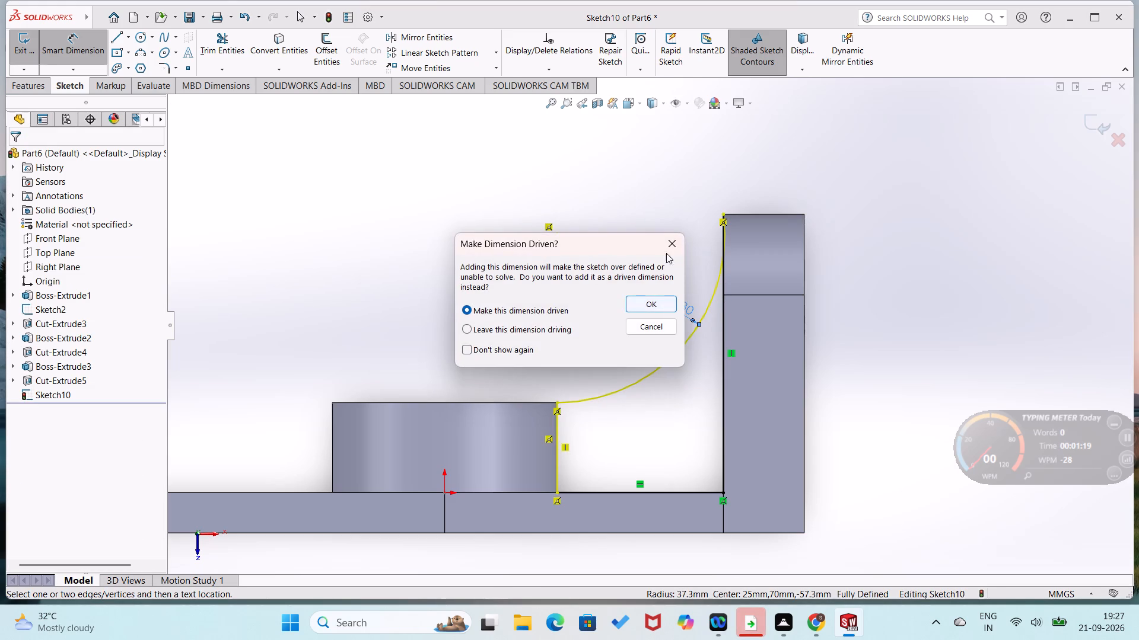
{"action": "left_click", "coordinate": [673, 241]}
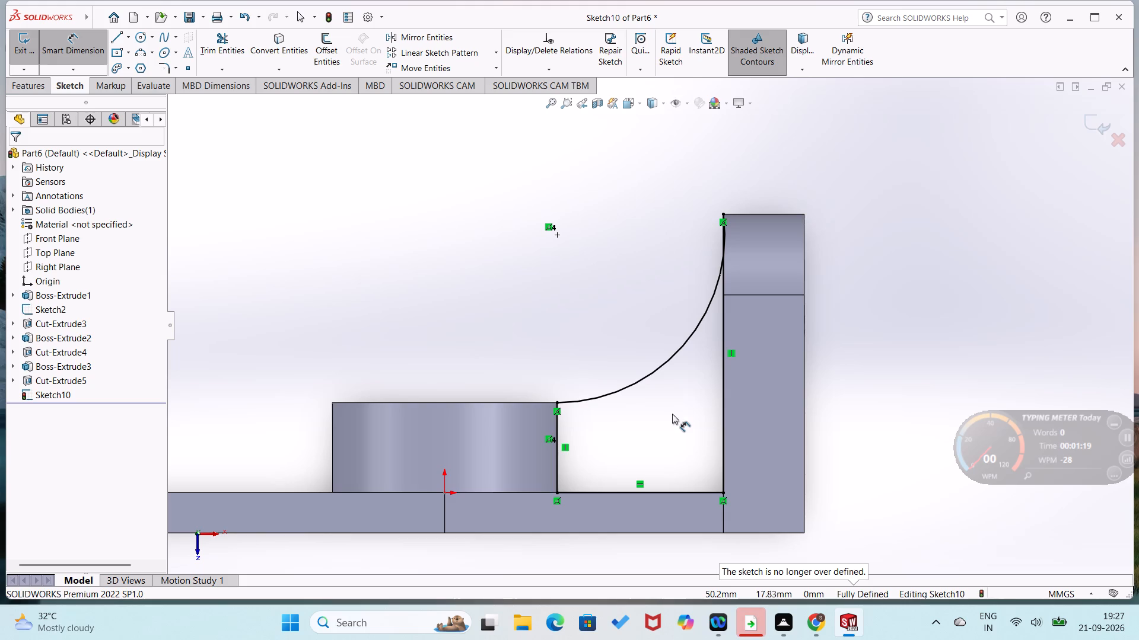
Delete the closing arc, the horizontal base line and the vertical flange-side line from the gusset profile.
{"action": "left_click", "coordinate": [641, 380]}
{"action": "key", "text": "Delete"}
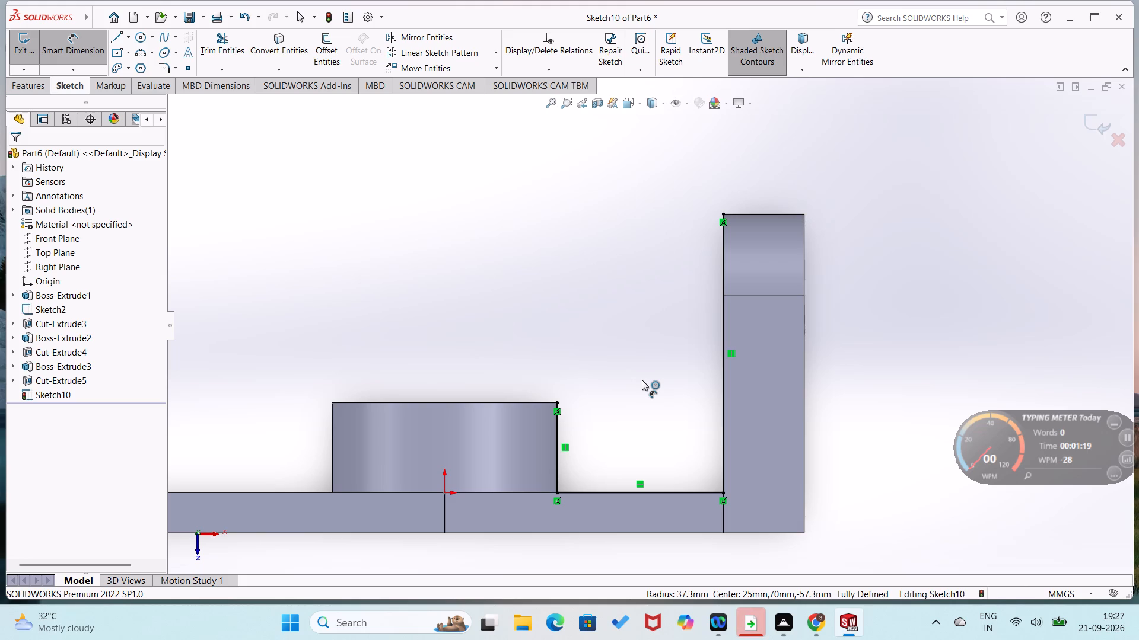
{"action": "scroll", "coordinate": [570, 465], "scroll_direction": "down", "scroll_amount": 5}
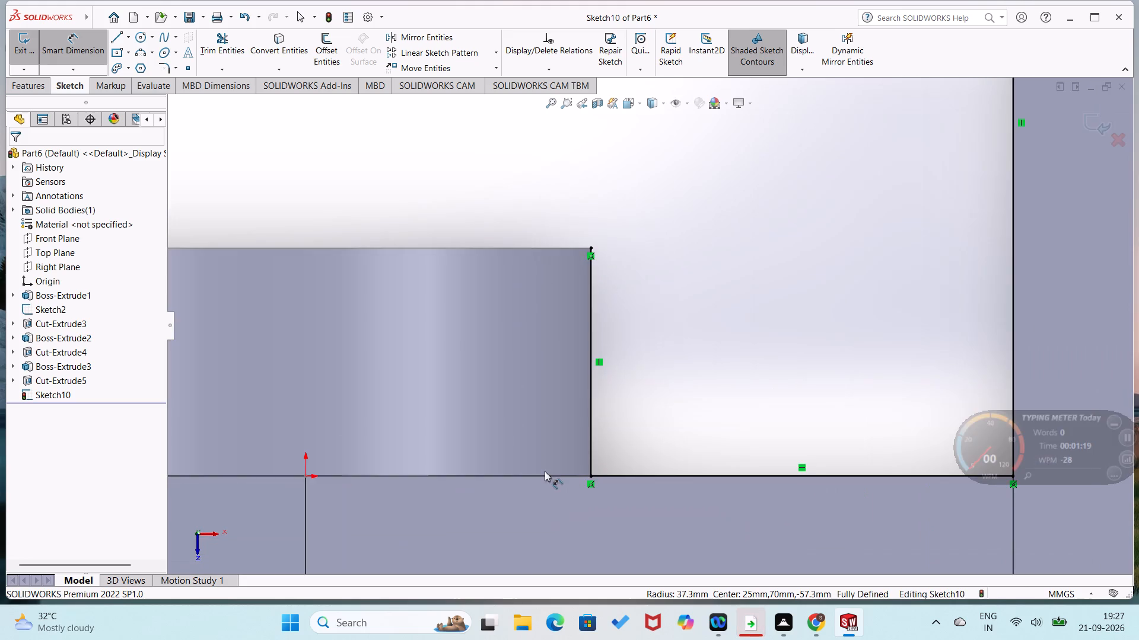
{"action": "scroll", "coordinate": [539, 471], "scroll_direction": "down", "scroll_amount": 2}
{"action": "scroll", "coordinate": [538, 471], "scroll_direction": "up", "scroll_amount": 6}
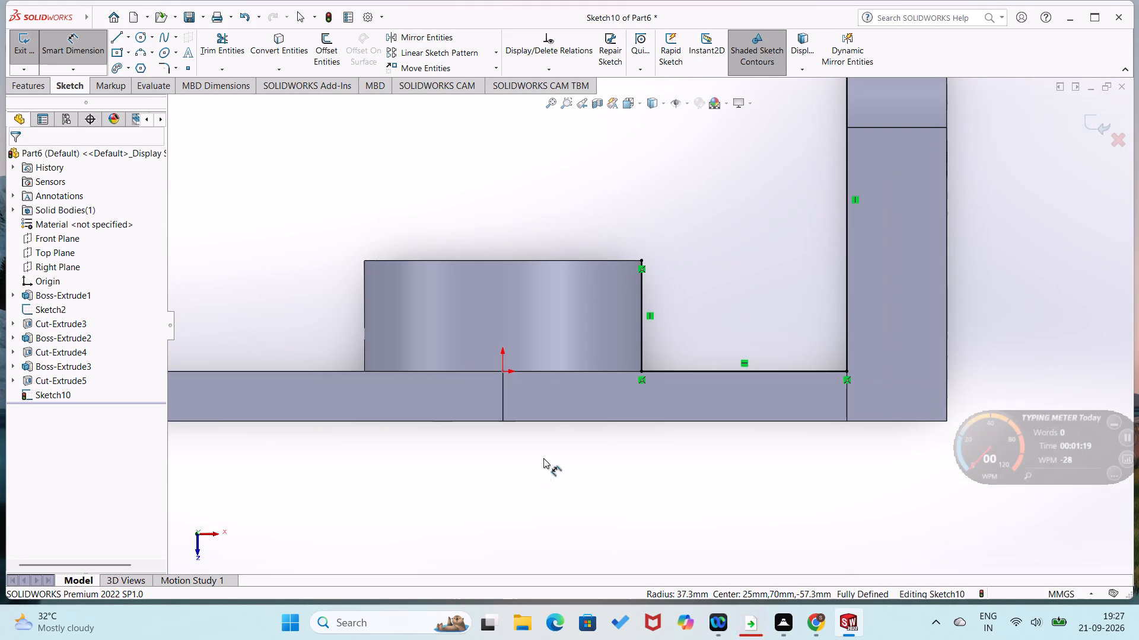
{"action": "left_click", "coordinate": [674, 369]}
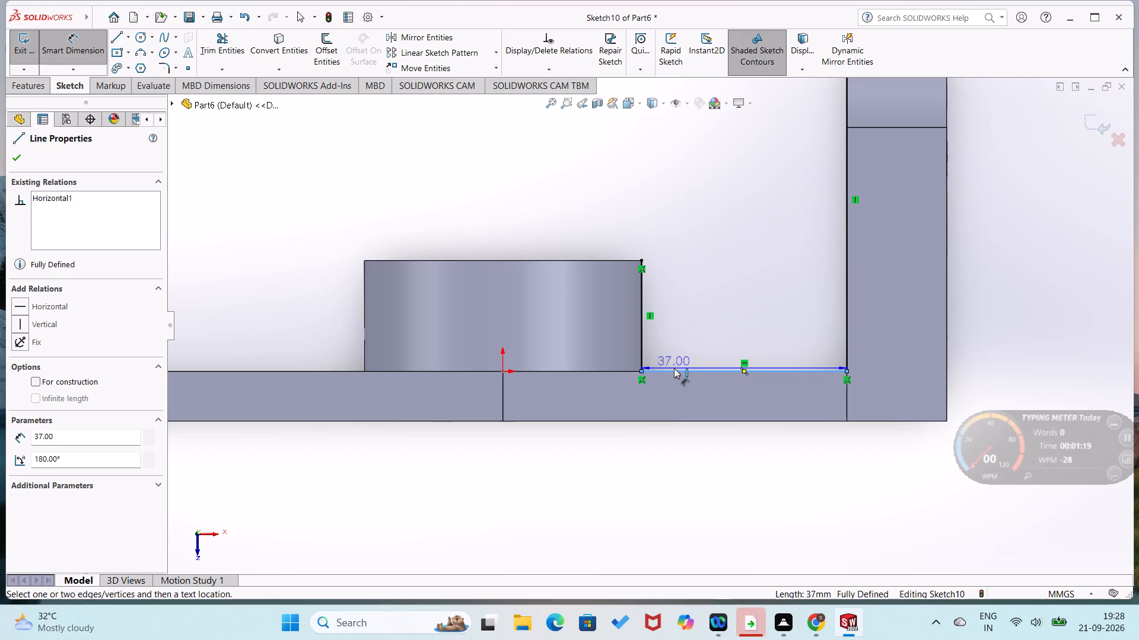
{"action": "key", "text": "Delete"}
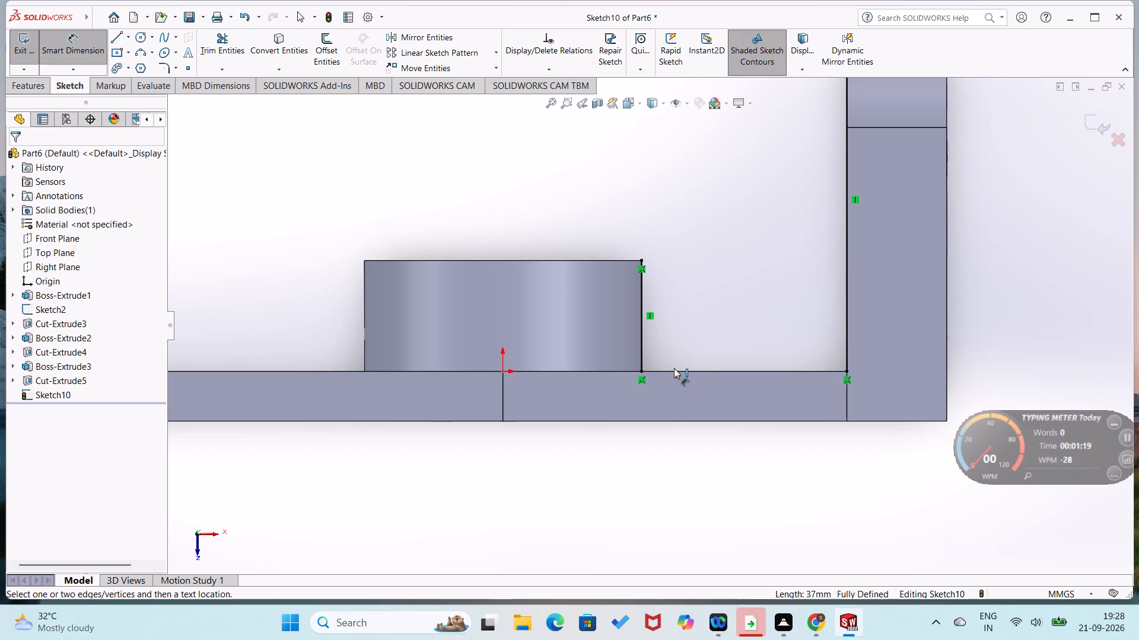
{"action": "scroll", "coordinate": [674, 368], "scroll_direction": "up", "scroll_amount": 2}
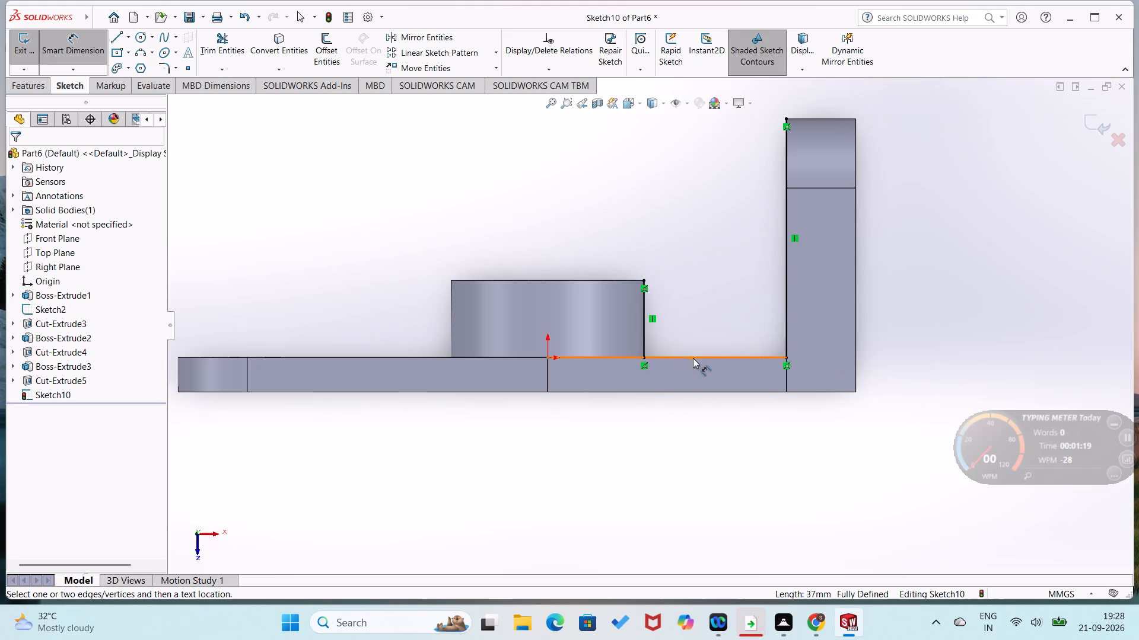
{"action": "left_click", "coordinate": [786, 308]}
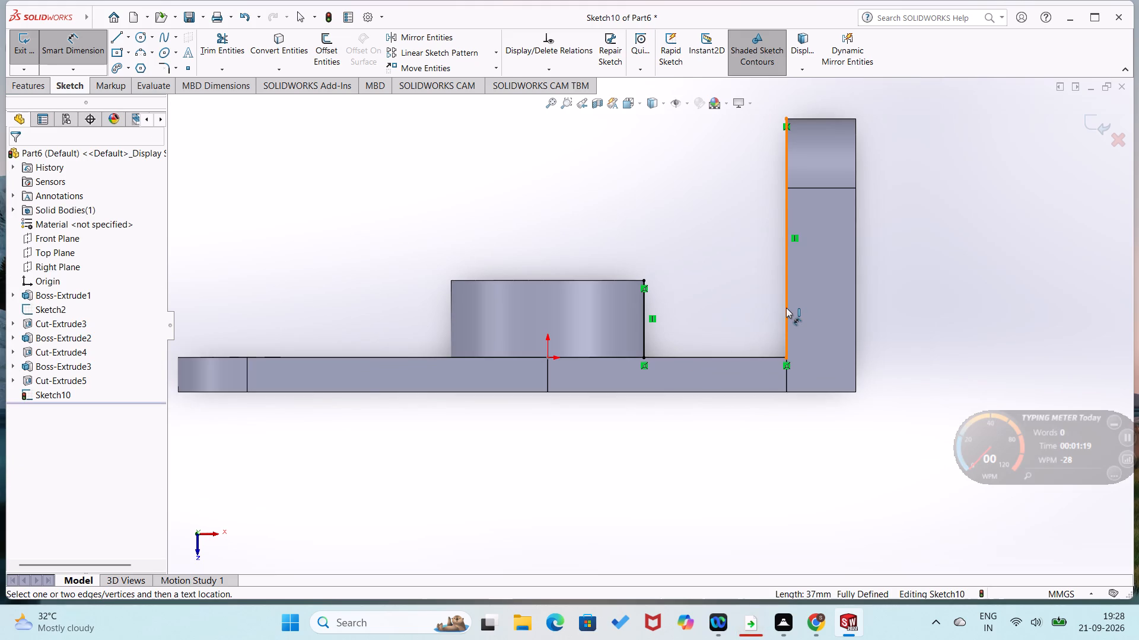
{"action": "key", "text": "Delete"}
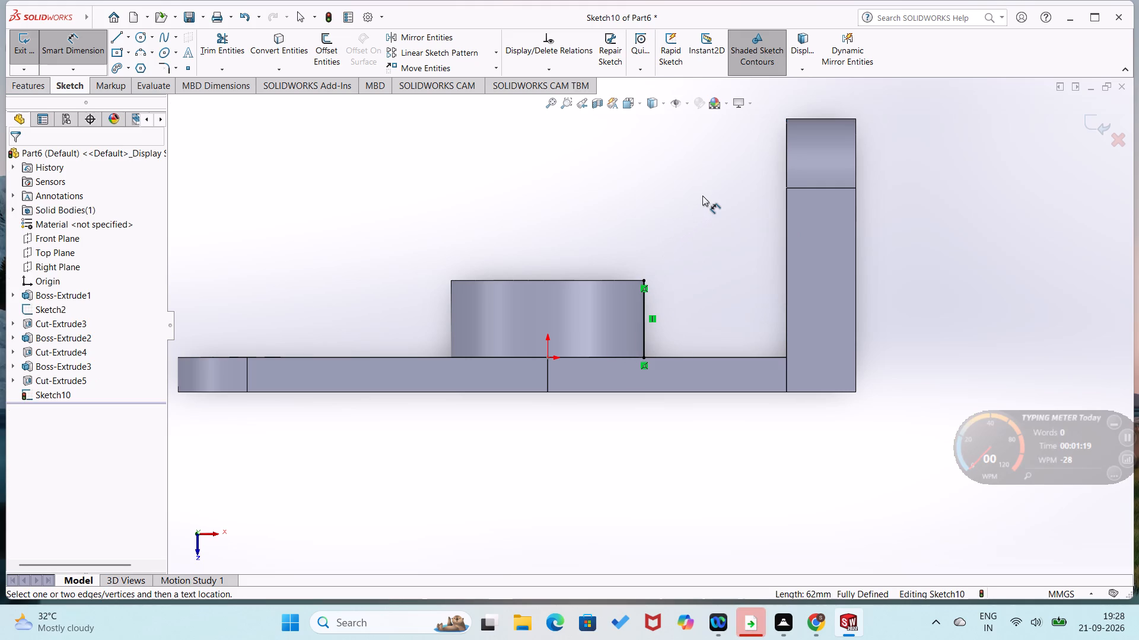
Sketch a 62 mm vertical line up the flange's inner face, continuing with a tangent arc of about 42 mm radius to the boss's upper corner.
{"action": "right_click_drag", "start_coordinate": [723, 191], "coordinate": [584, 239]}
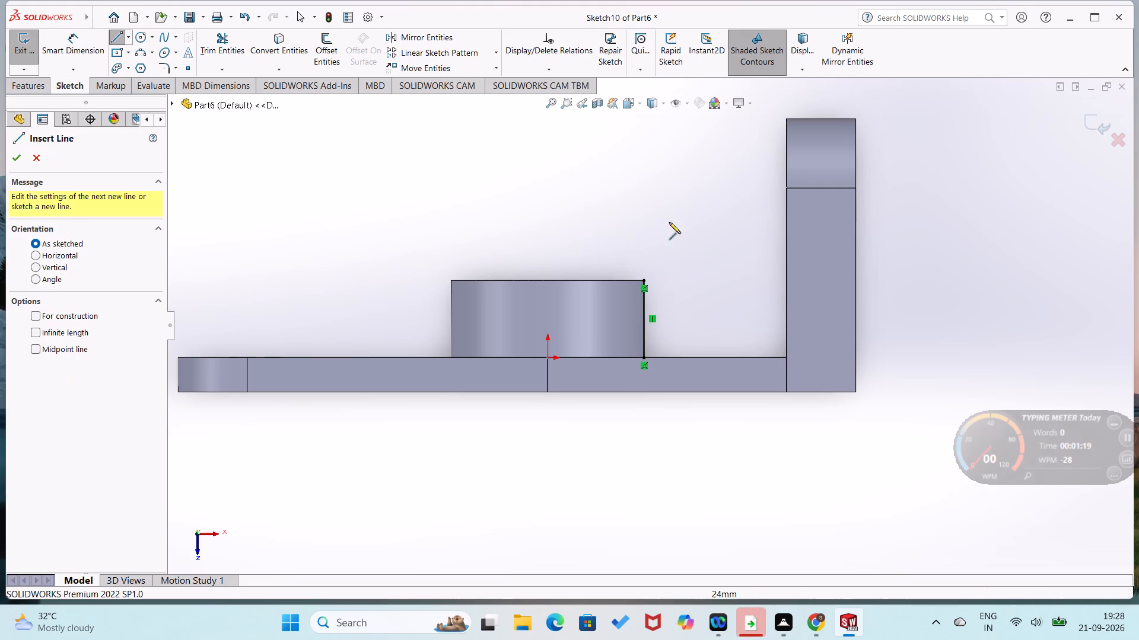
{"action": "left_click", "coordinate": [784, 357]}
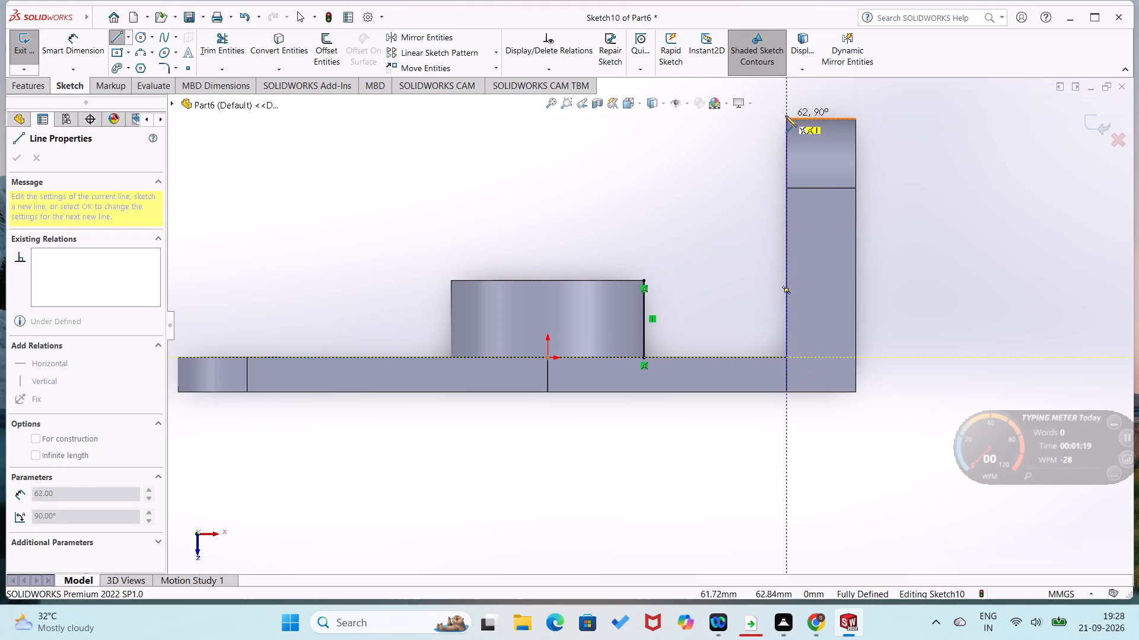
{"action": "left_click", "coordinate": [784, 119]}
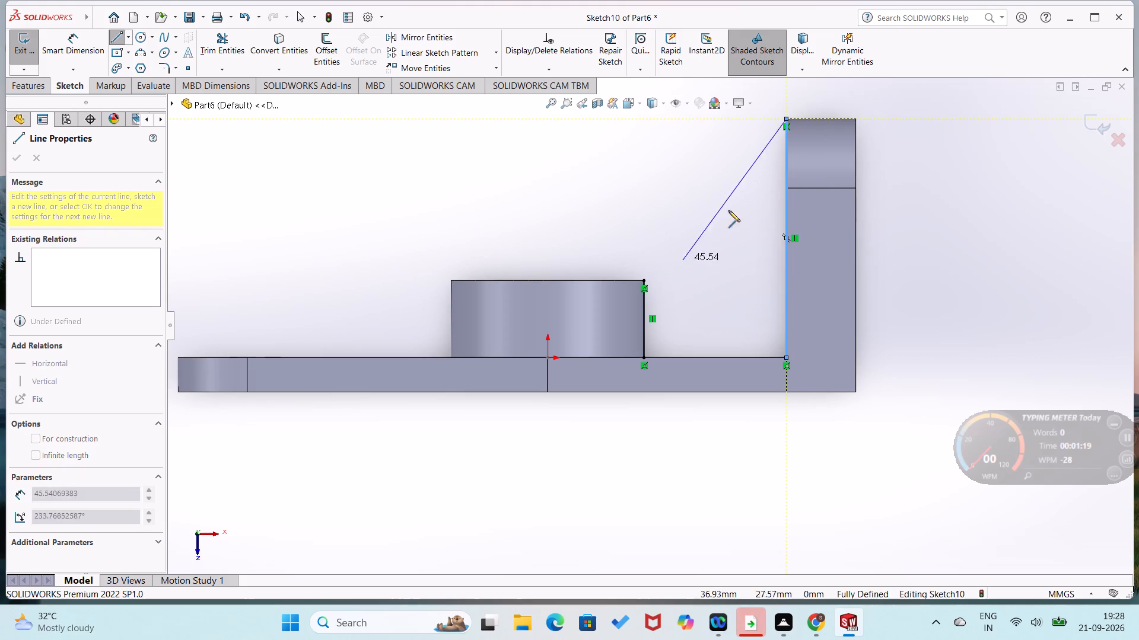
{"action": "left_click", "coordinate": [643, 281]}
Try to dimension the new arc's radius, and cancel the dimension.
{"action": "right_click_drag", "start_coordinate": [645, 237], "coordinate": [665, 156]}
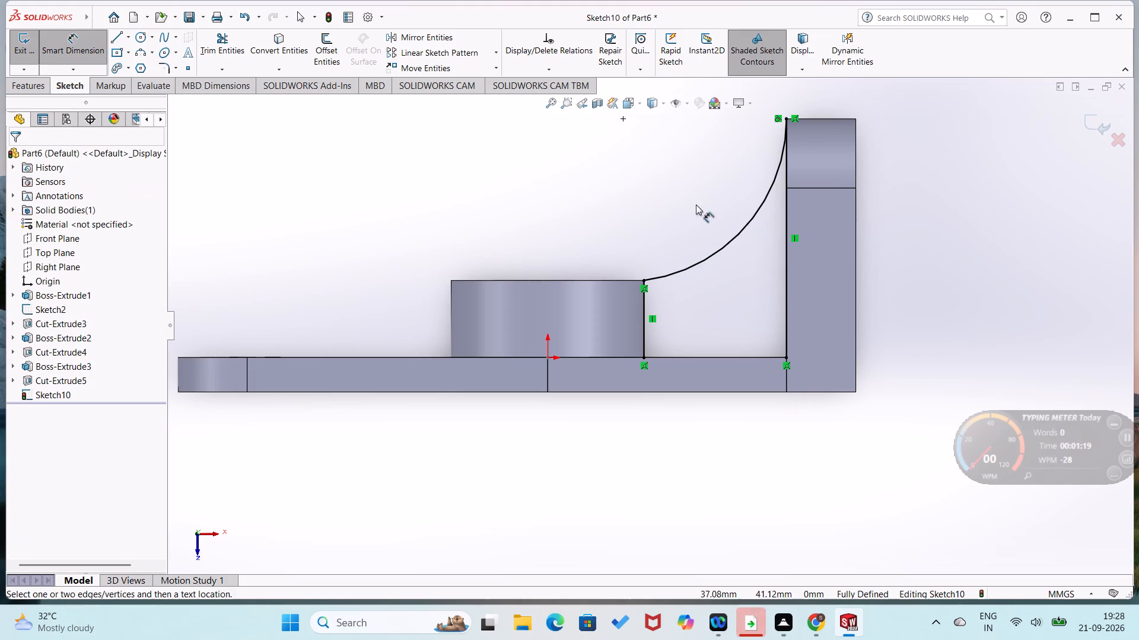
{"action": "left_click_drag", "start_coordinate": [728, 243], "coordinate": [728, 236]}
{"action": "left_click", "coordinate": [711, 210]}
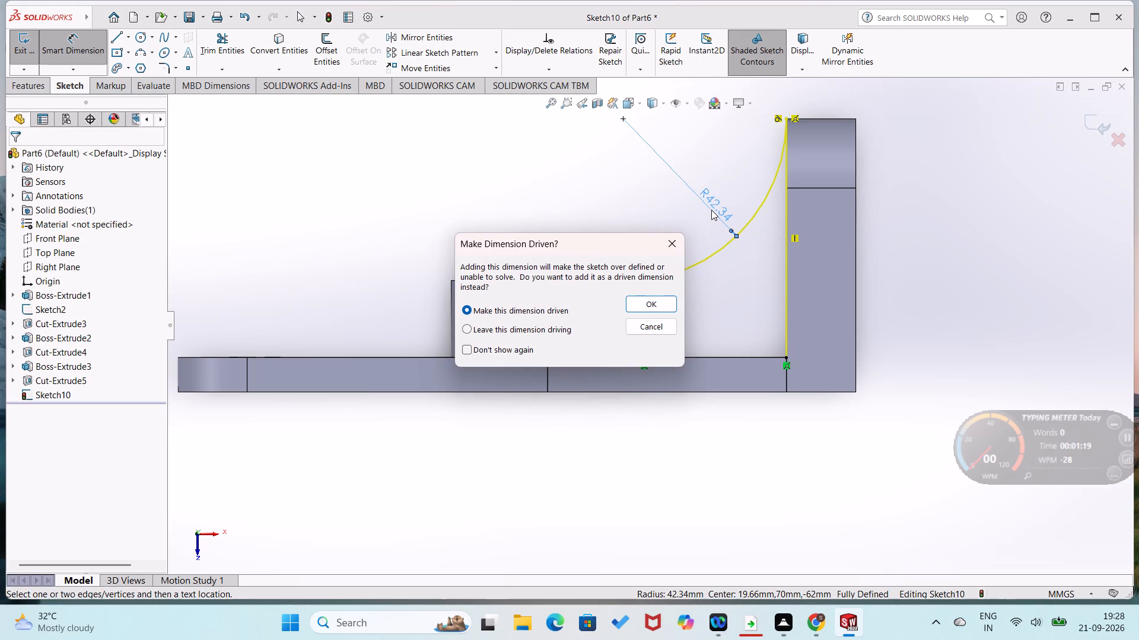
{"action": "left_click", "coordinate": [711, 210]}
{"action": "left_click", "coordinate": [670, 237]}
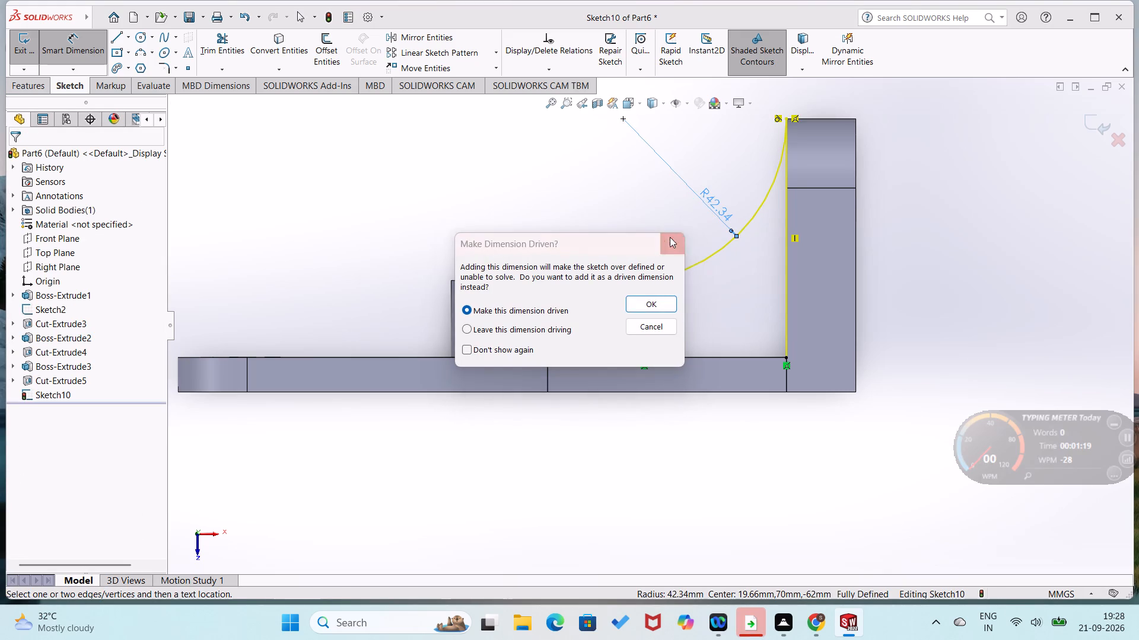
Close the gusset profile with a horizontal line along the plate from the boss's lower corner to the flange, and exit the sketch.
{"action": "right_click_drag", "start_coordinate": [667, 193], "coordinate": [551, 210]}
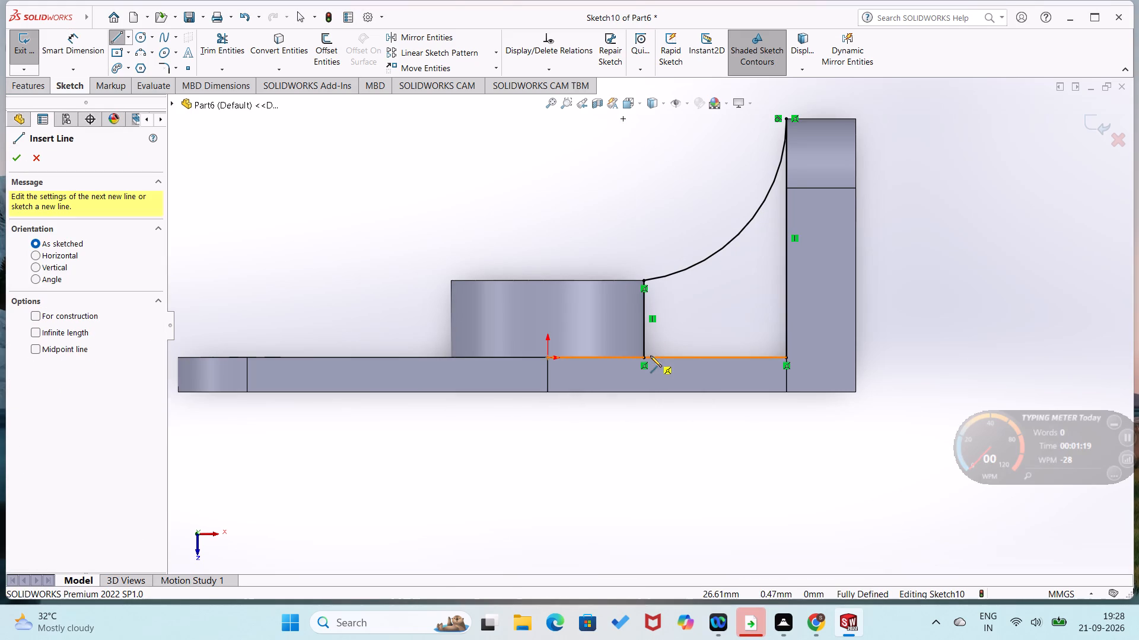
{"action": "left_click_drag", "start_coordinate": [644, 357], "coordinate": [650, 358]}
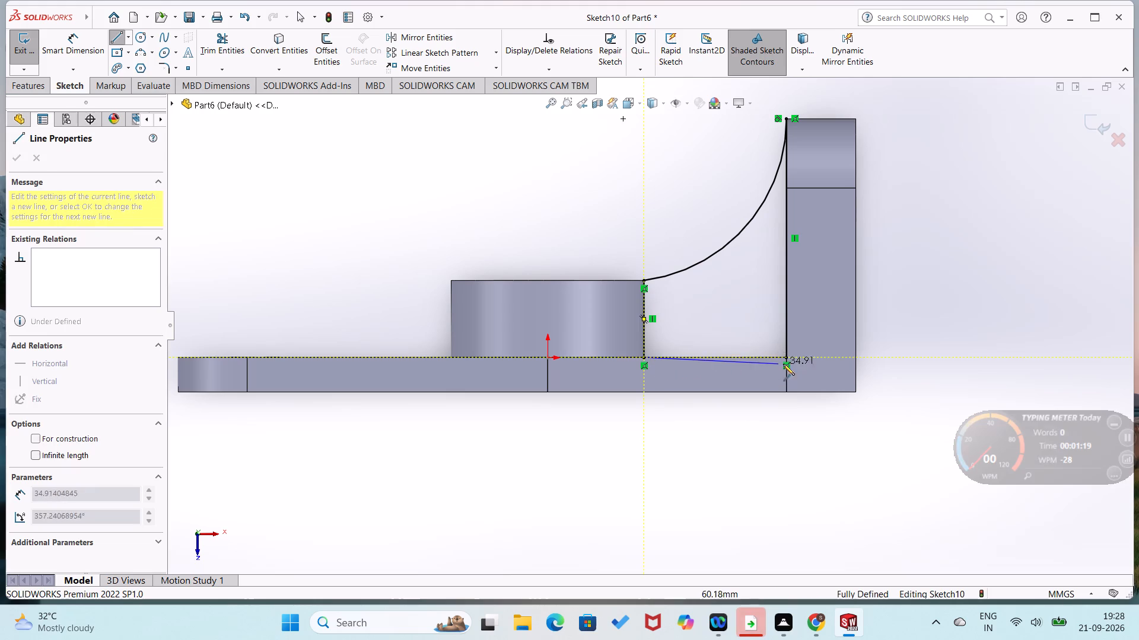
{"action": "left_click", "coordinate": [786, 357]}
{"action": "right_click_drag", "start_coordinate": [636, 223], "coordinate": [677, 134]}
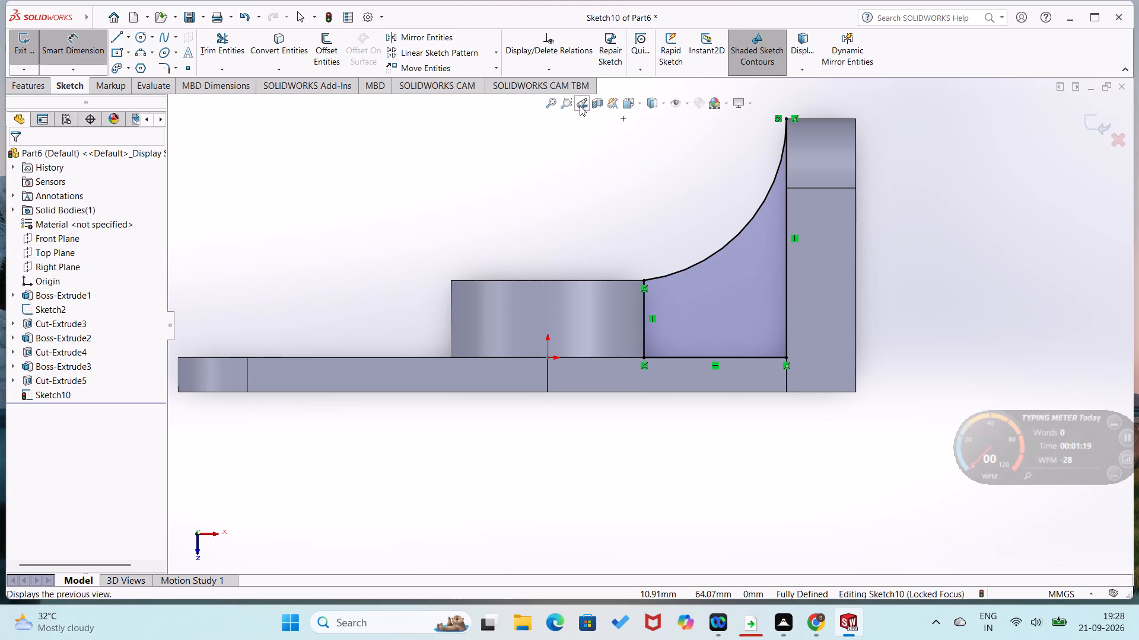
{"action": "left_click", "coordinate": [17, 57]}
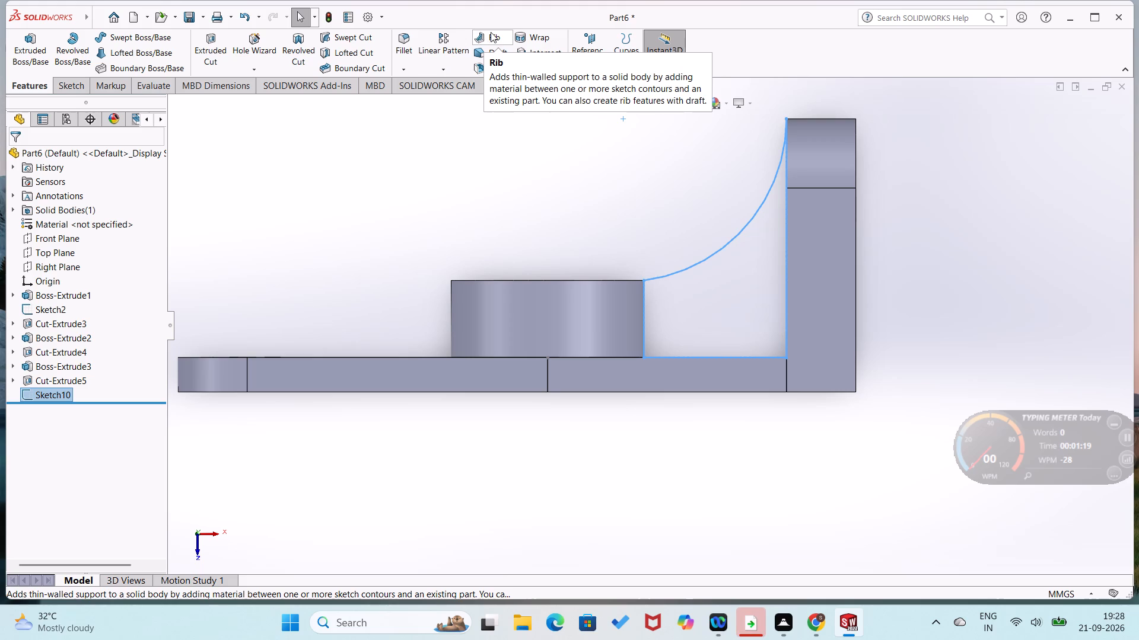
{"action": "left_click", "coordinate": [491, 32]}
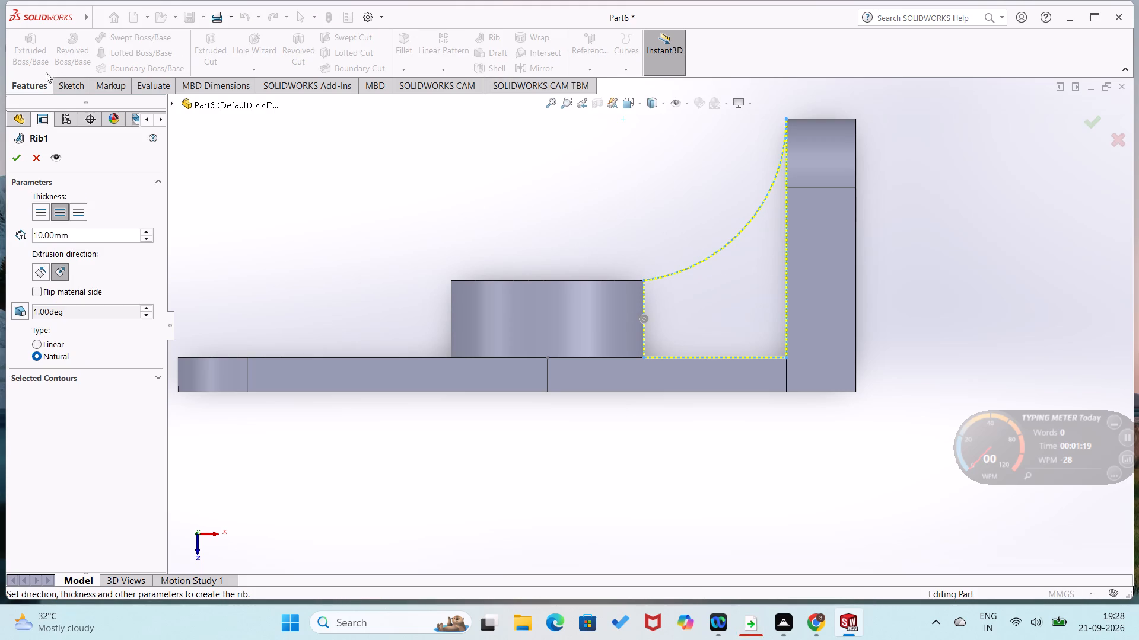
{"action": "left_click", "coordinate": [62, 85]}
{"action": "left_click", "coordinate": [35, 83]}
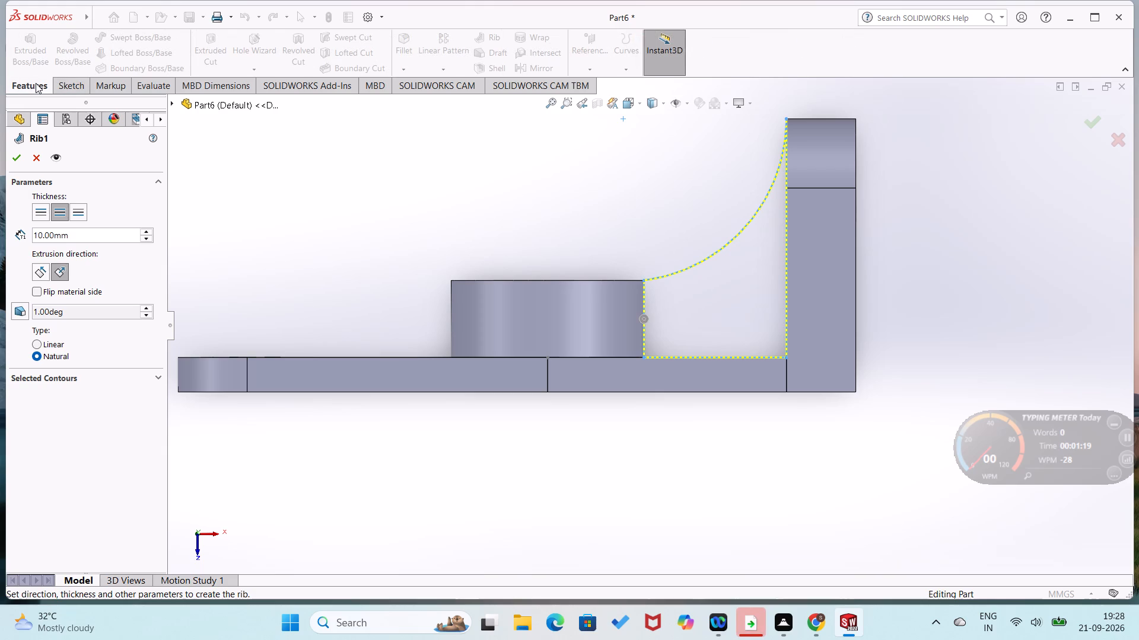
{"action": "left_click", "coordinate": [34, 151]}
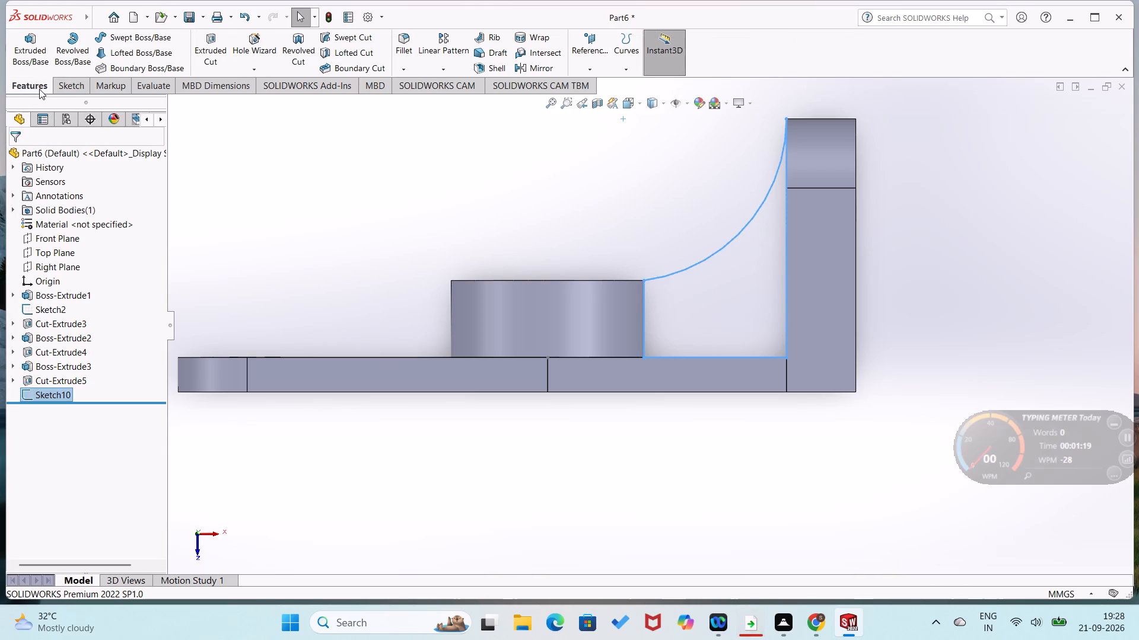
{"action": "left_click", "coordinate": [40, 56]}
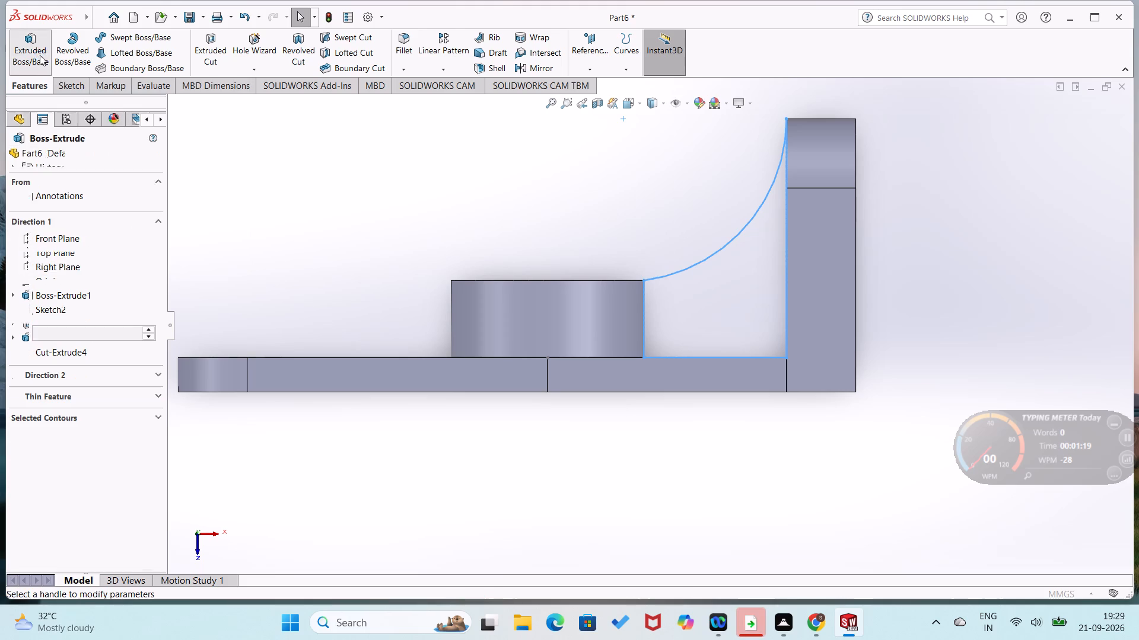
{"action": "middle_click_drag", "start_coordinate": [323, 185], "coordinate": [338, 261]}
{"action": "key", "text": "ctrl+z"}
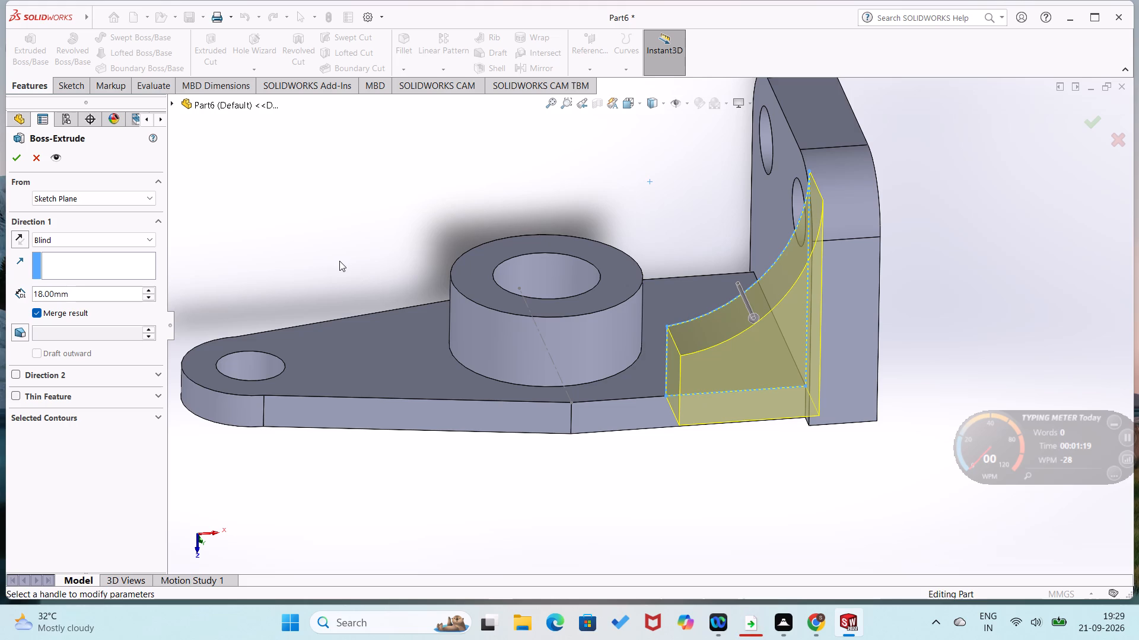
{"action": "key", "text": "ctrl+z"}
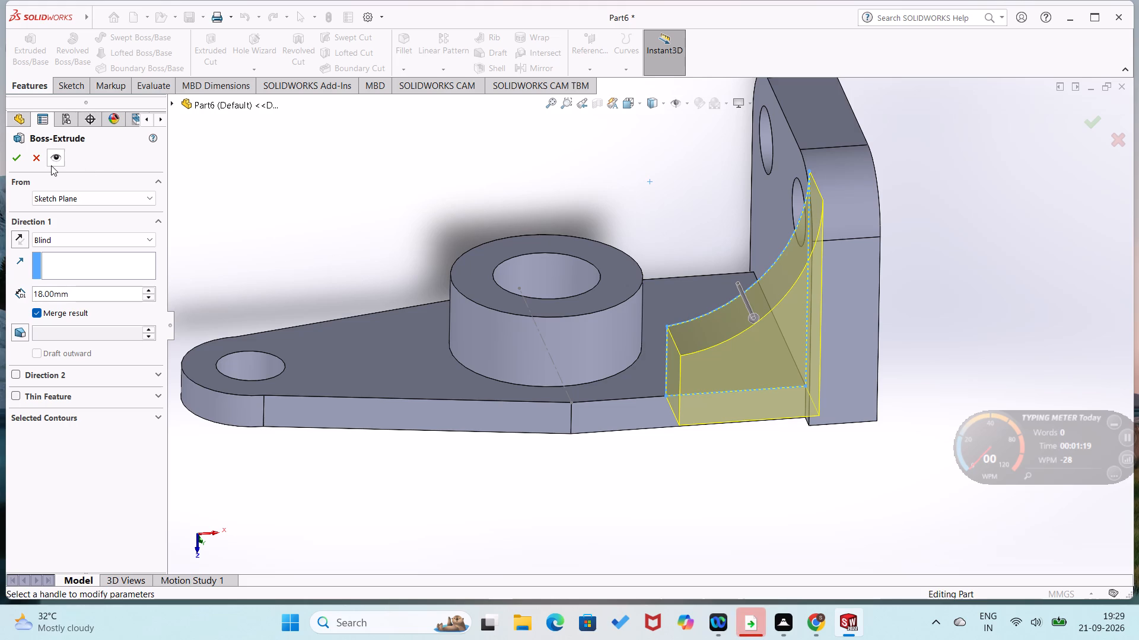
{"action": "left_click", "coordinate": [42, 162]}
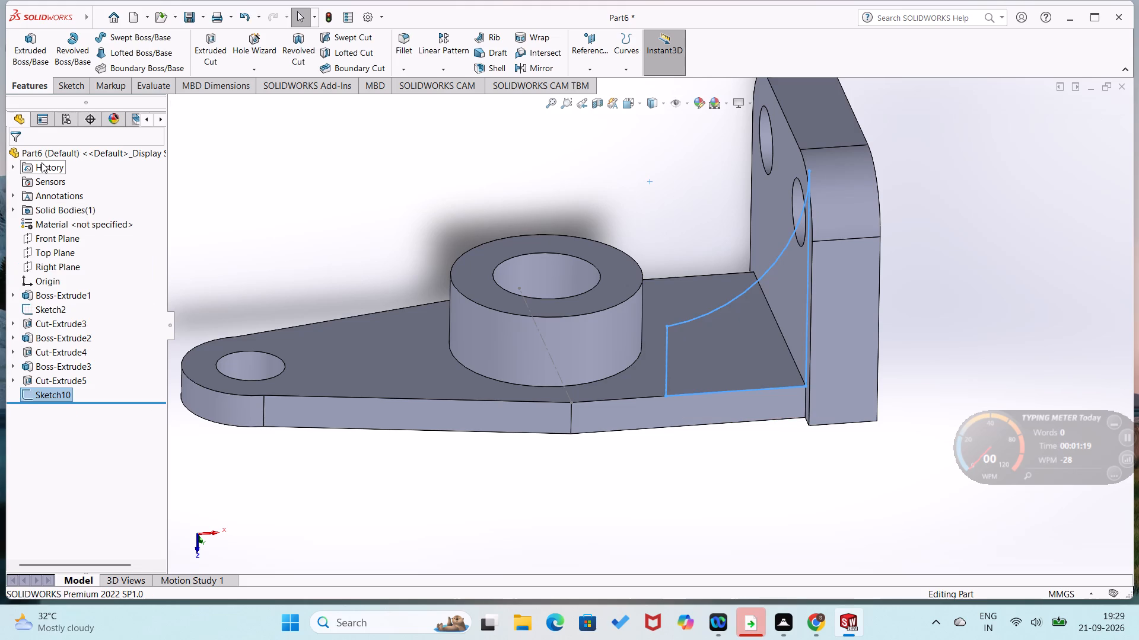
Undo all the gusset profile's lines and arcs back to an empty sketch, and exit the sketch.
{"action": "key", "text": "ctrl+z"}
{"action": "key", "text": "ctrl+z"}
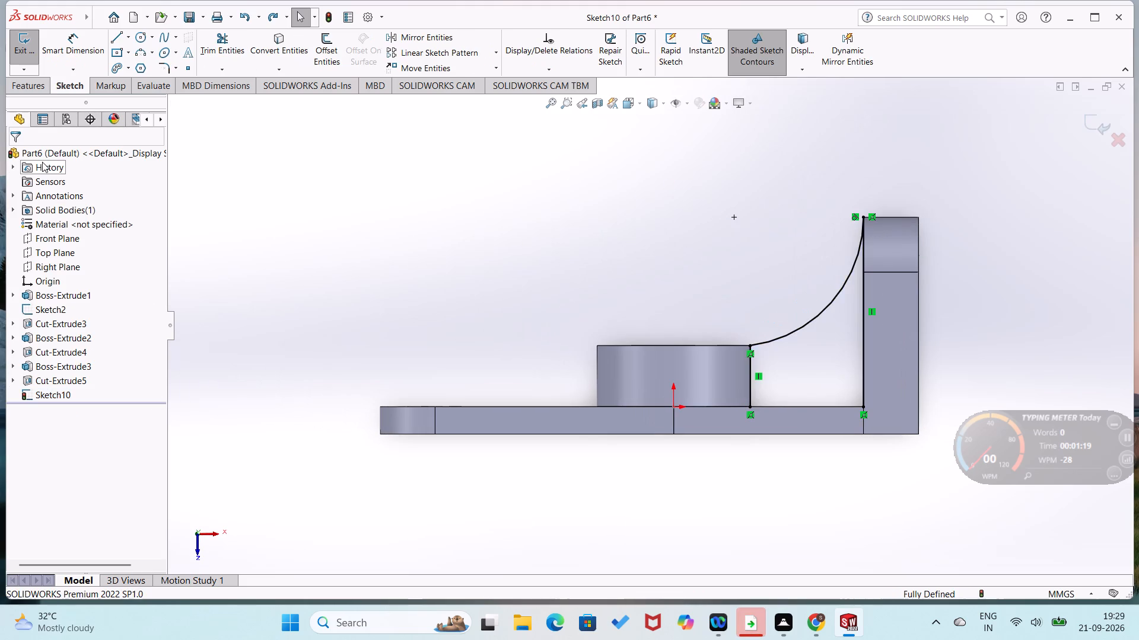
{"action": "key", "text": "ctrl+z"}
{"action": "key", "text": "ctrl+z"}
{"action": "key", "text": "ctrl+z"}
{"action": "key", "text": "ctrl+z"}
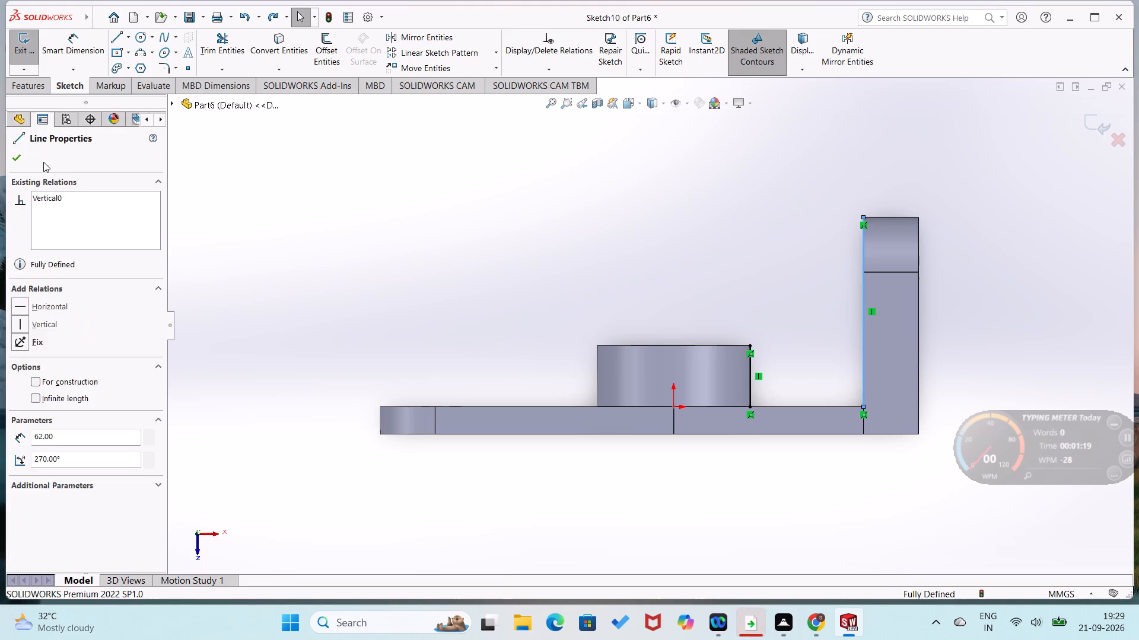
{"action": "key", "text": "ctrl+z"}
{"action": "key", "text": "ctrl+z"}
{"action": "key", "text": "ctrl+z"}
{"action": "key", "text": "ctrl+z"}
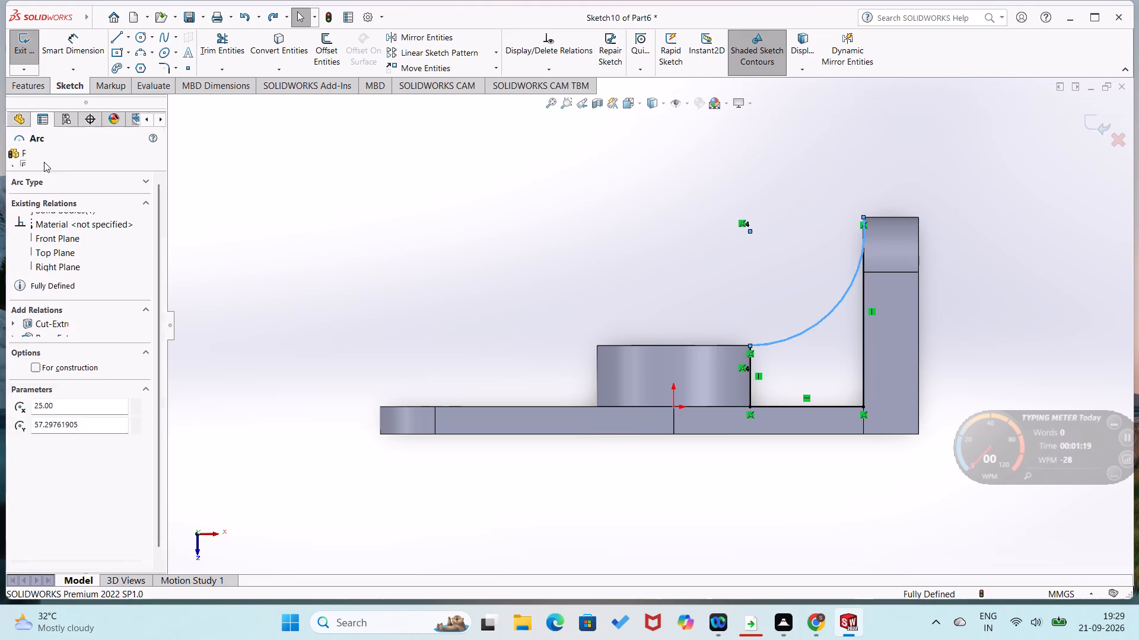
{"action": "key", "text": "ctrl+z"}
{"action": "key", "text": "ctrl+z"}
{"action": "key", "text": "ctrl+z"}
{"action": "key", "text": "ctrl+z"}
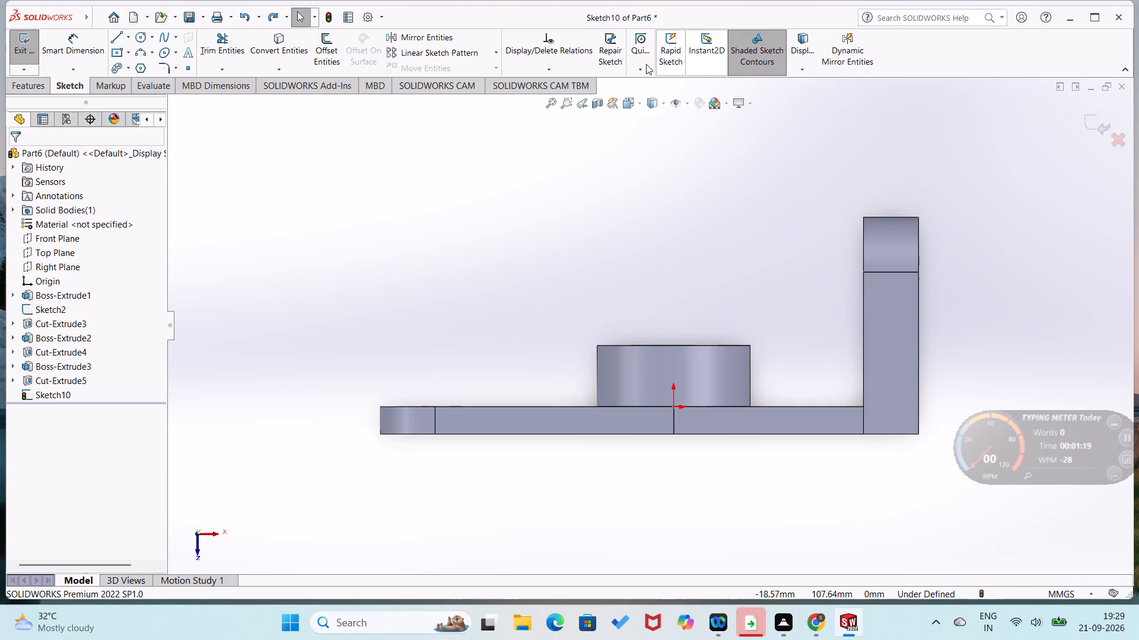
{"action": "left_click", "coordinate": [22, 50]}
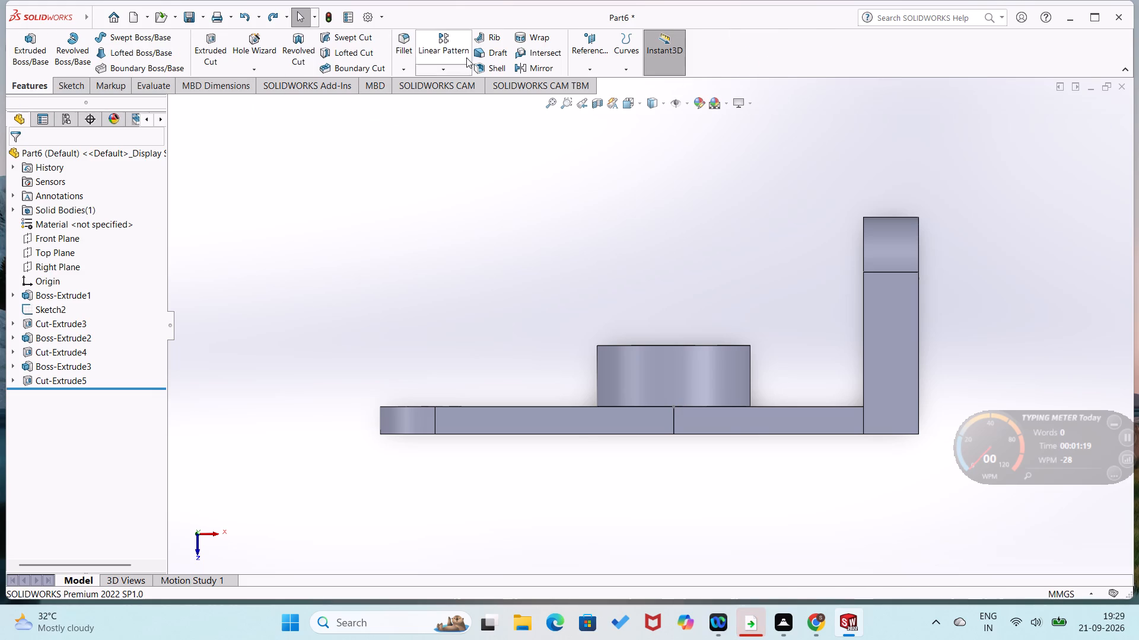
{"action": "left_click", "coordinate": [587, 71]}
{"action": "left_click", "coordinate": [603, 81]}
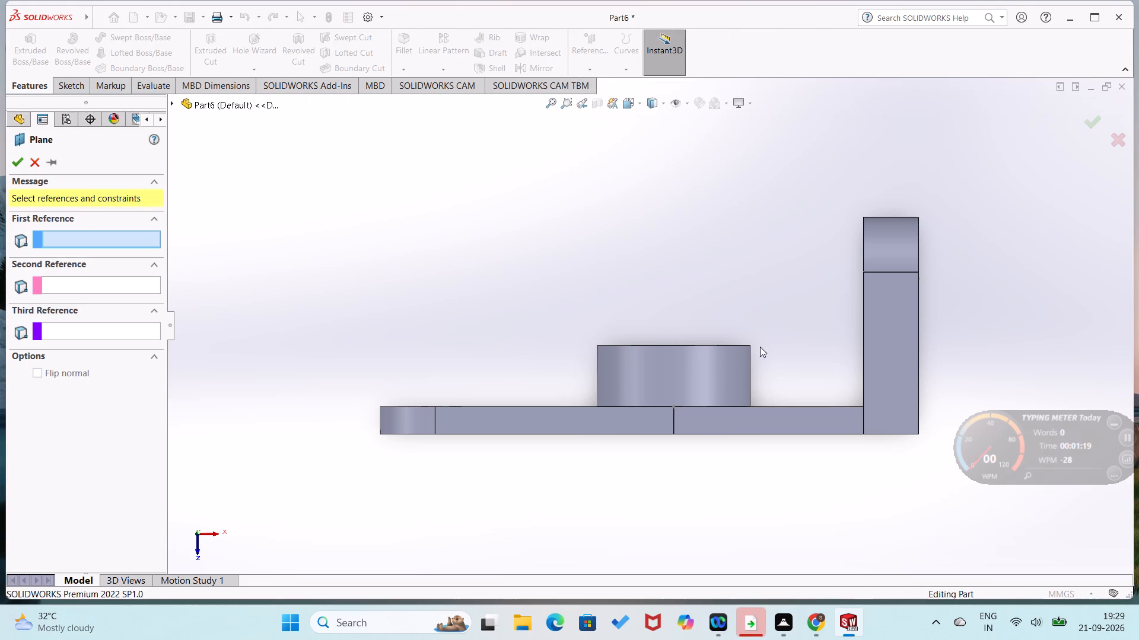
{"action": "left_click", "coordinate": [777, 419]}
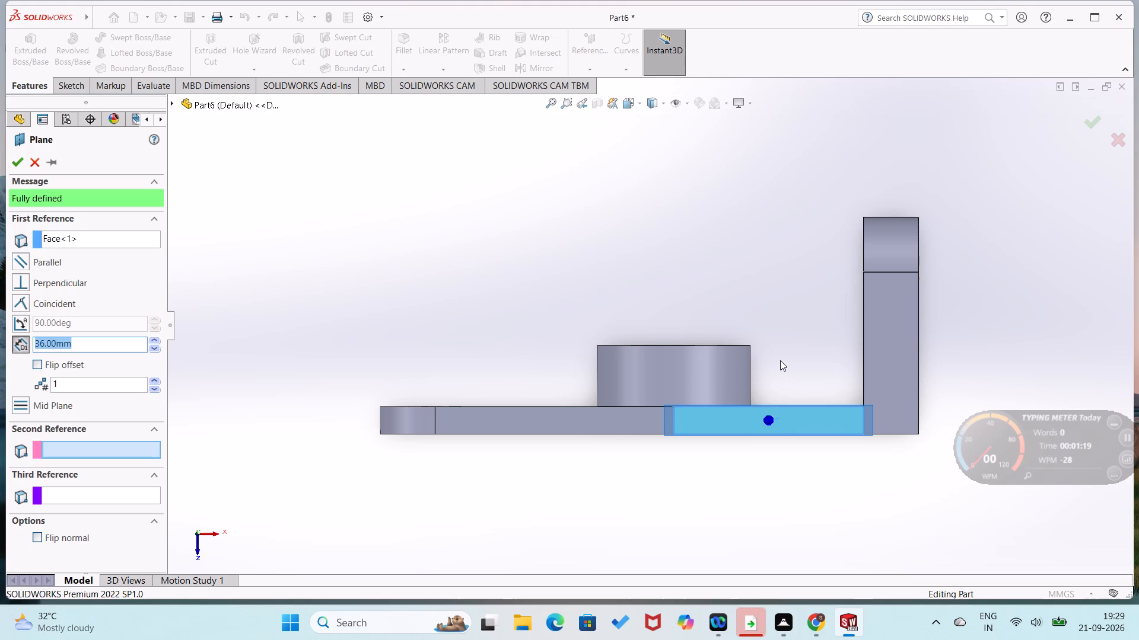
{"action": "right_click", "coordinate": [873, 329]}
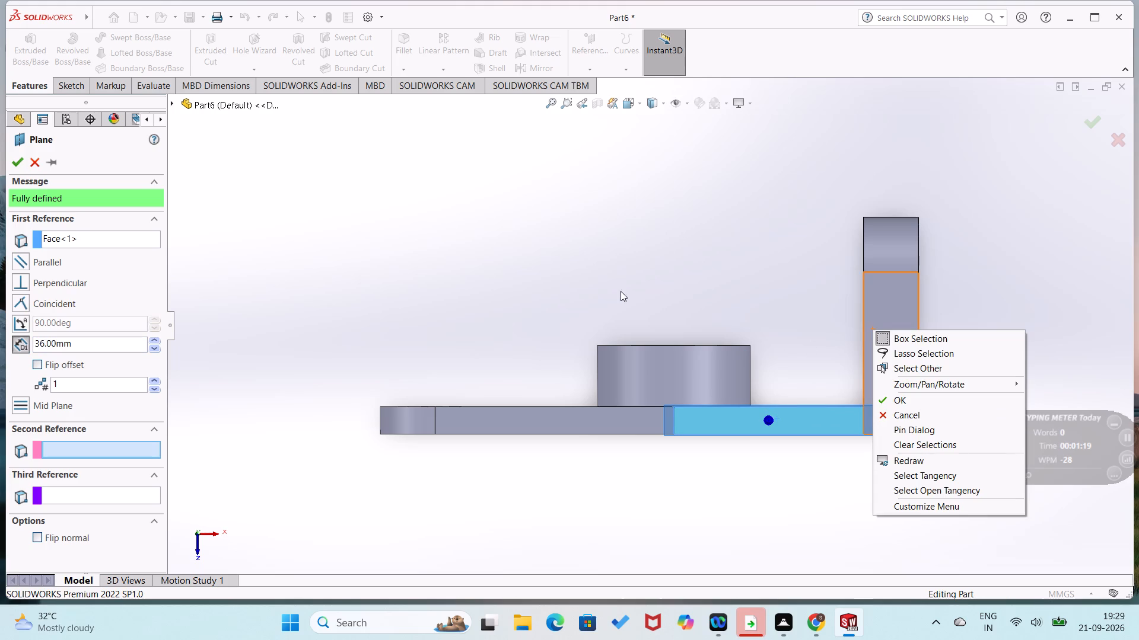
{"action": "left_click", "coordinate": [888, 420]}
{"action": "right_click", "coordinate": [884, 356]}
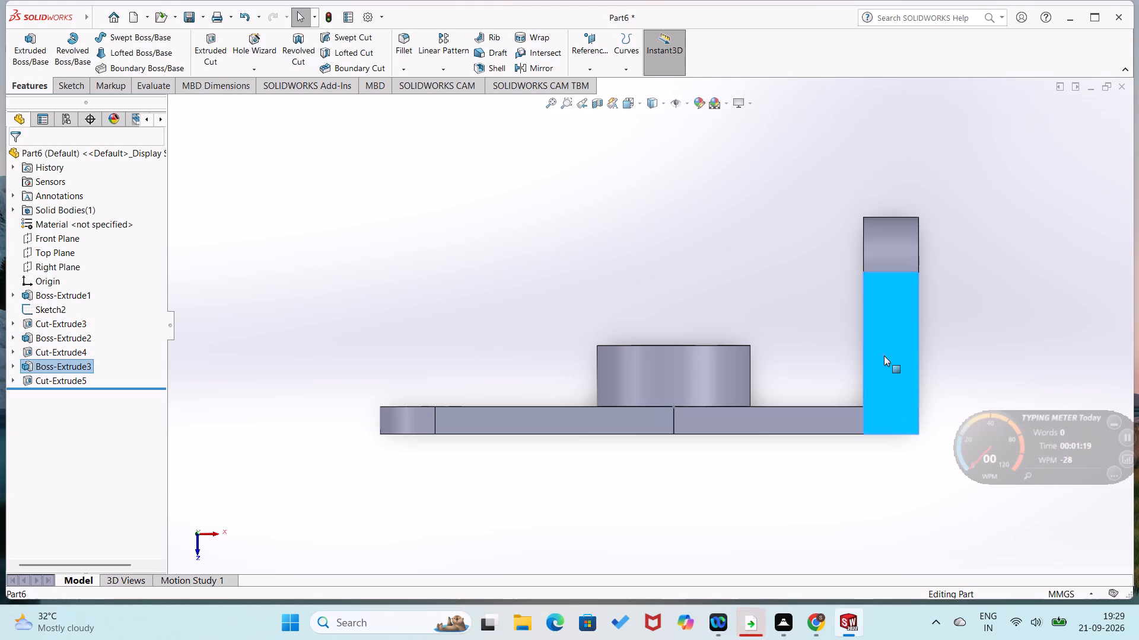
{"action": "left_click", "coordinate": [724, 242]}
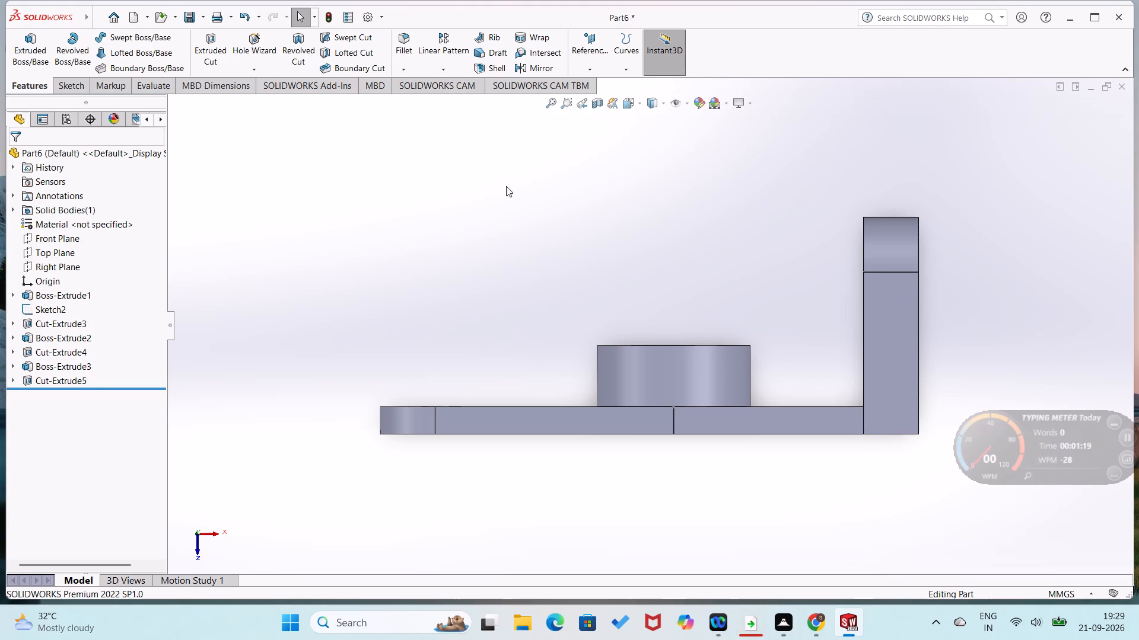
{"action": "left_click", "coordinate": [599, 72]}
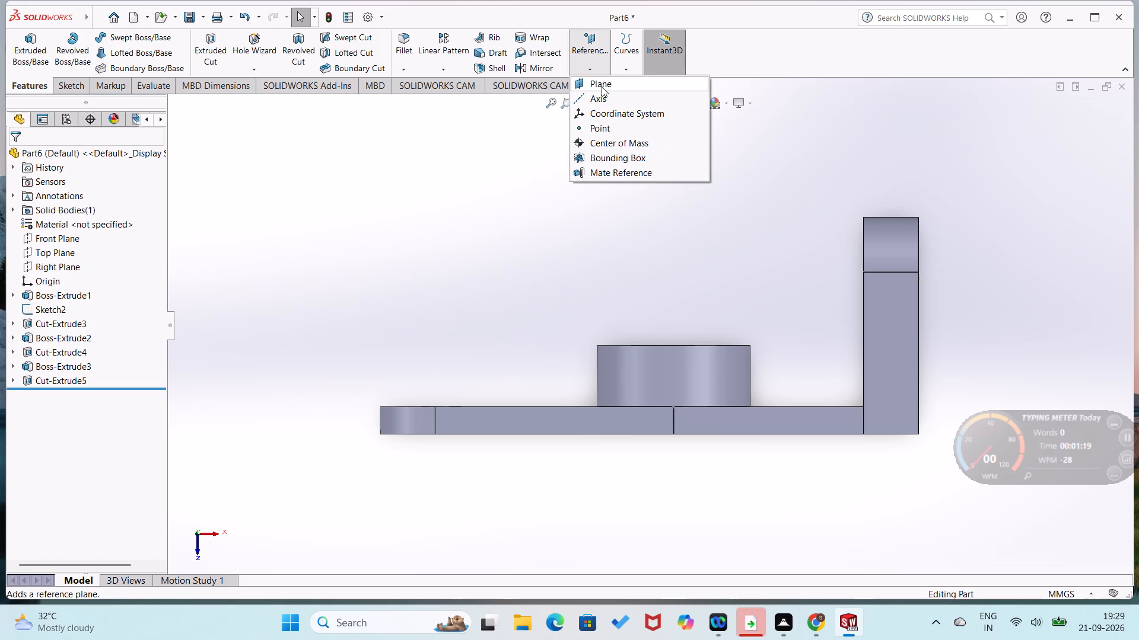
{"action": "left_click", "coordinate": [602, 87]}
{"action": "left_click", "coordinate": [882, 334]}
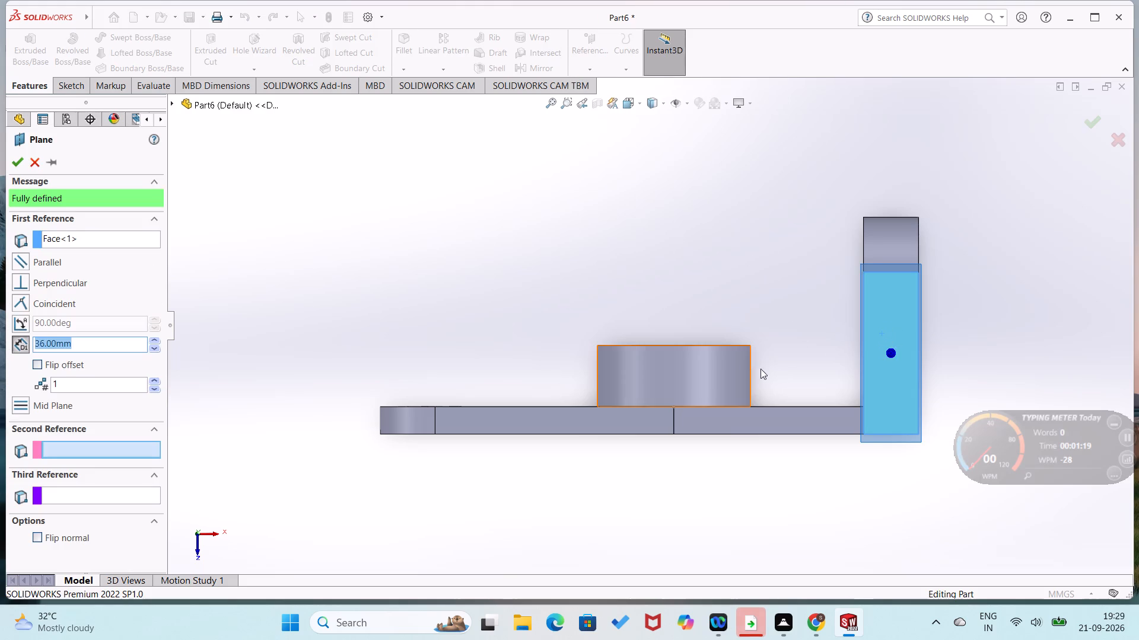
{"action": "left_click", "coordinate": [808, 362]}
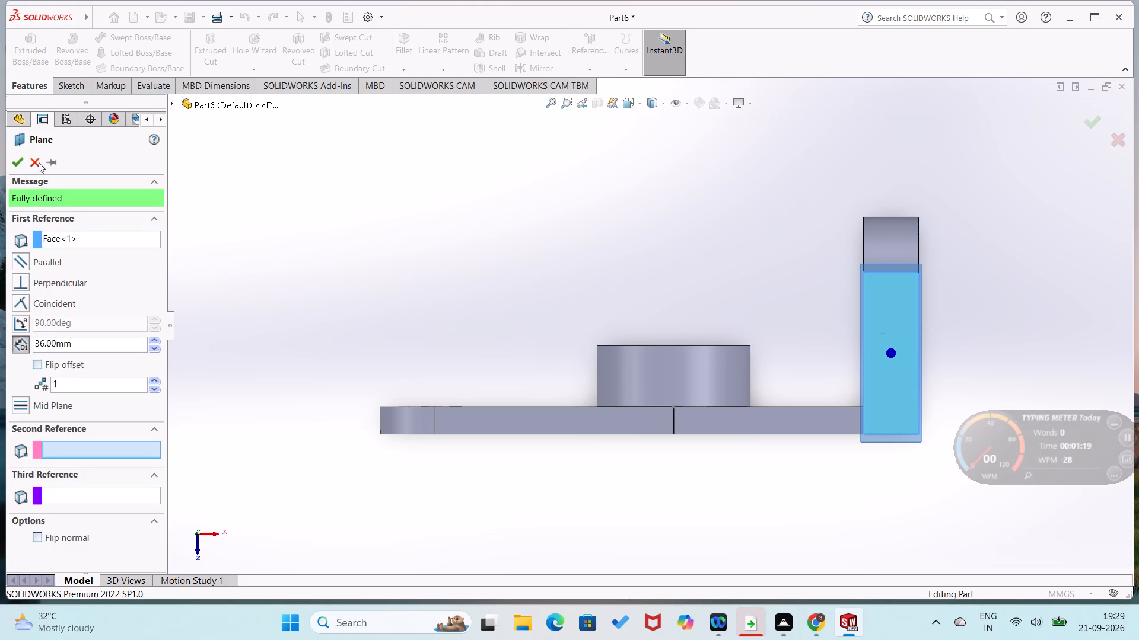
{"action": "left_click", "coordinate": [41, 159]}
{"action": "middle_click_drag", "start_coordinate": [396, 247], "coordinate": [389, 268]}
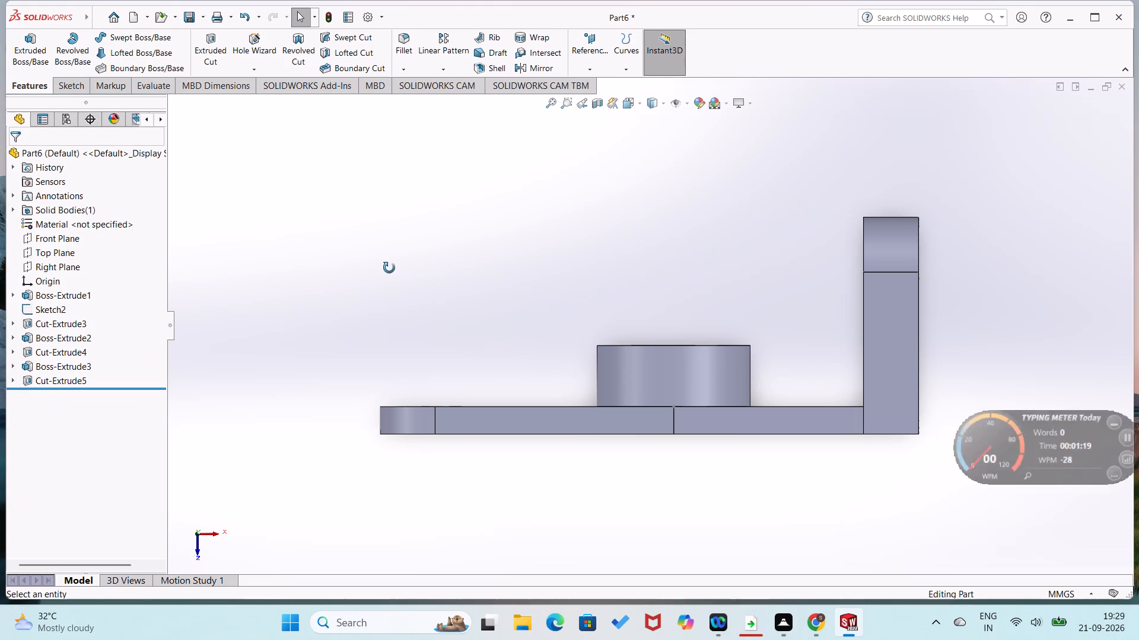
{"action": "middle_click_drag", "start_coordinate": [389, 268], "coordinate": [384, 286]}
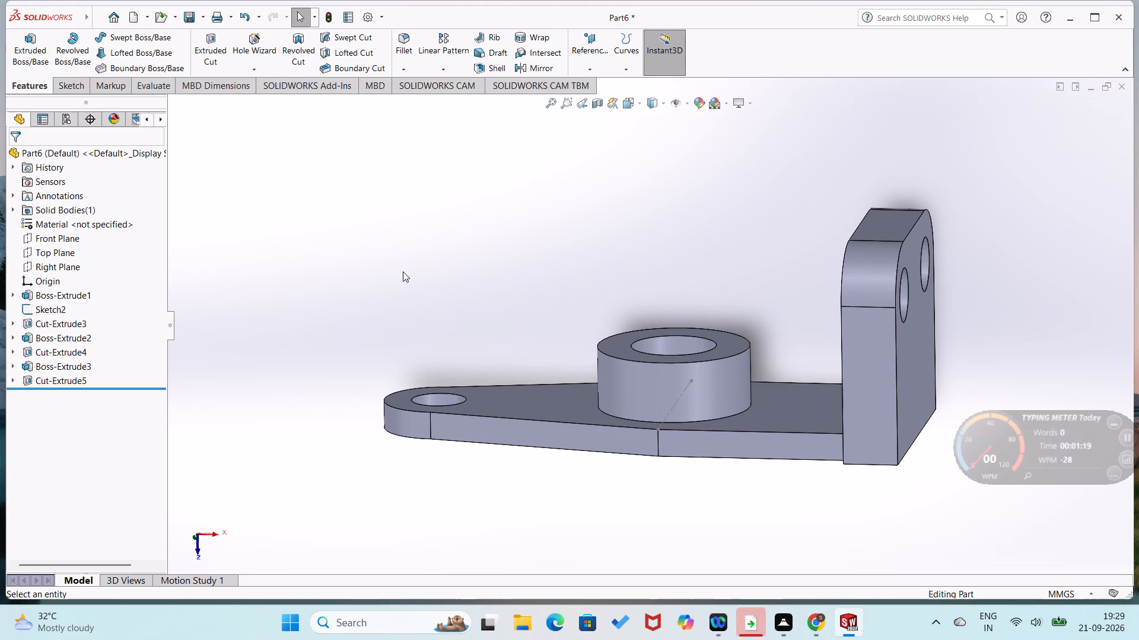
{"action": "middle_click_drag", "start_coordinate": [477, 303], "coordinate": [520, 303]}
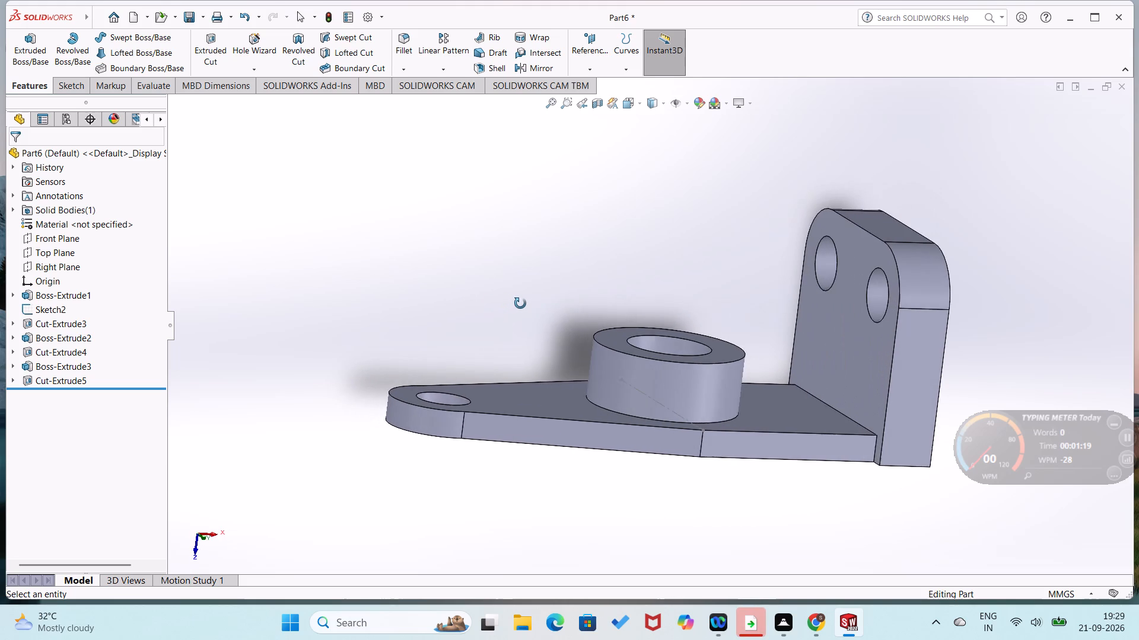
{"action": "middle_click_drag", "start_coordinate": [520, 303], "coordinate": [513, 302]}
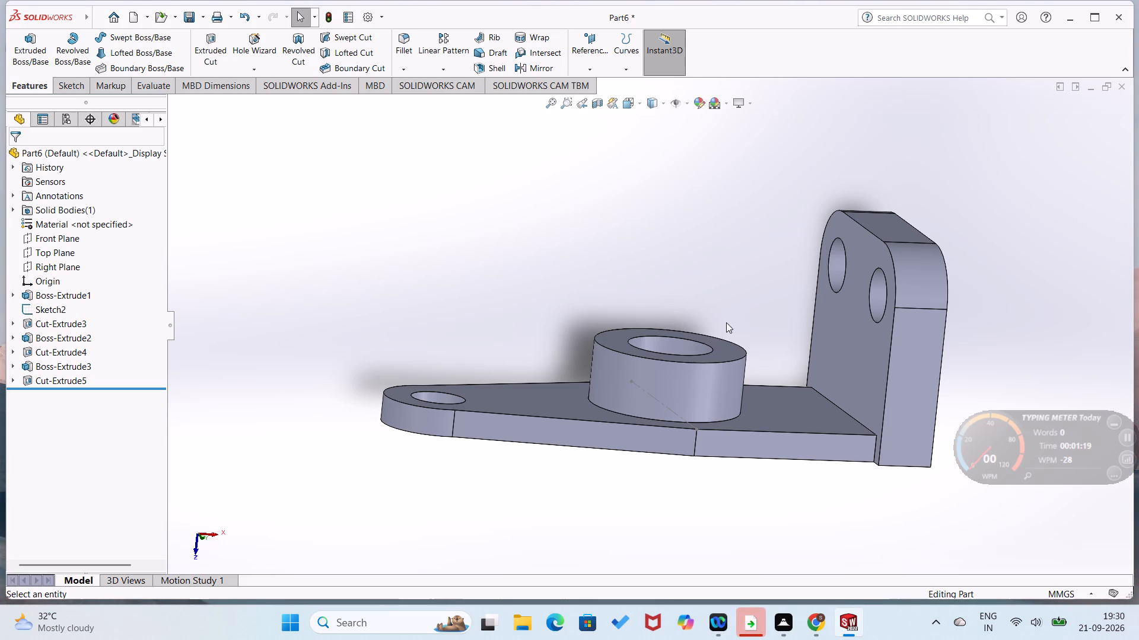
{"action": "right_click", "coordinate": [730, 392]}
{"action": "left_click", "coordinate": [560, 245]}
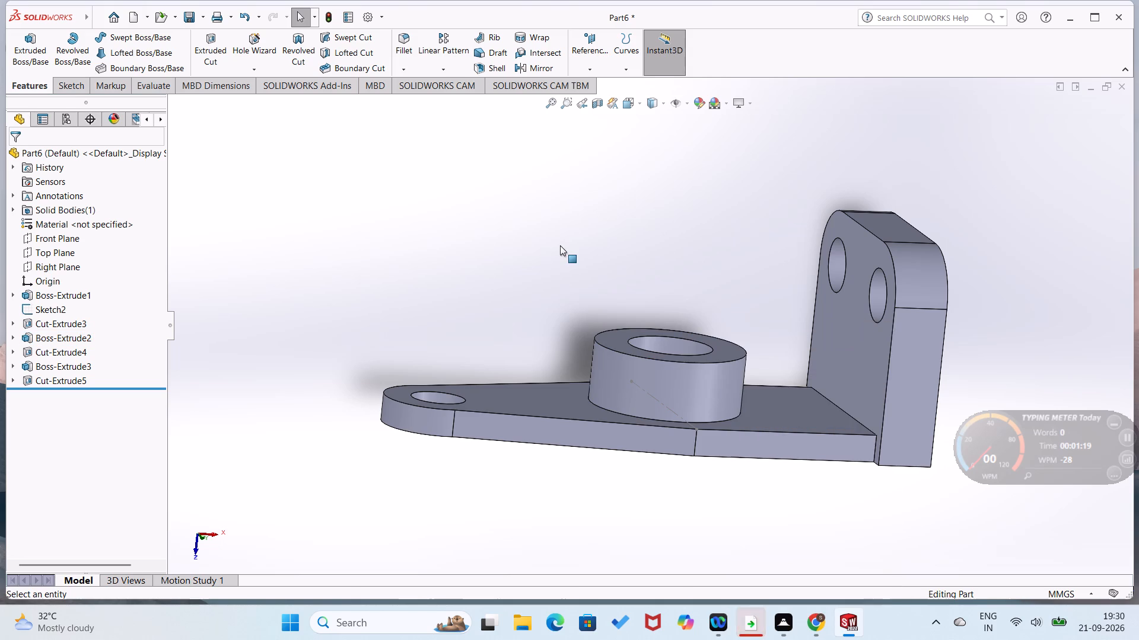
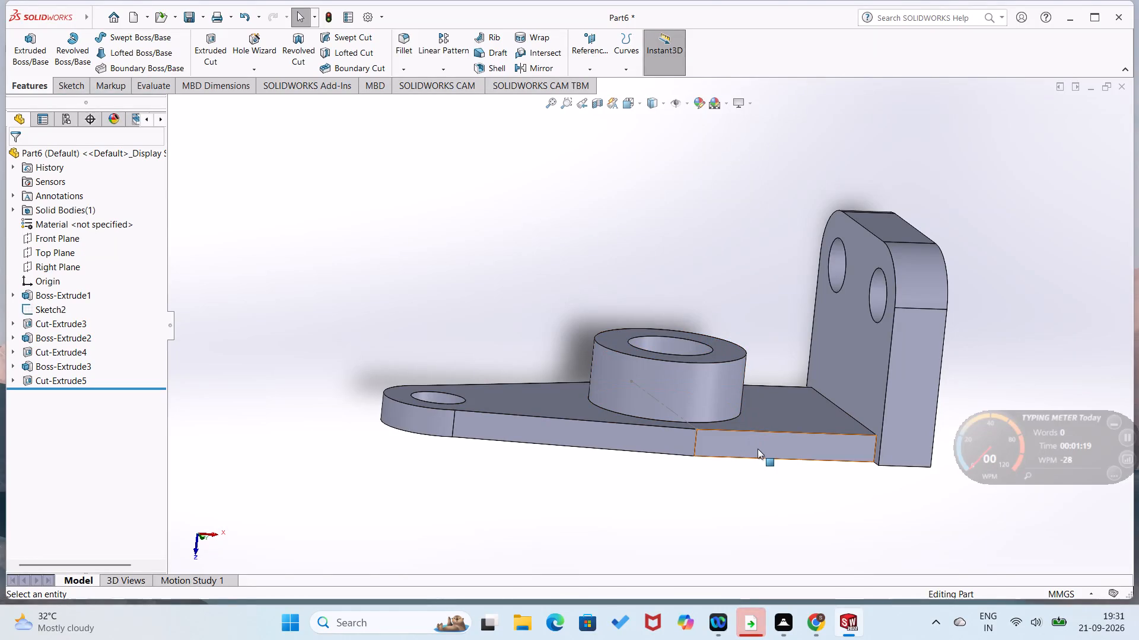
Create a reference plane offset 40 mm inward from the base plate's long side face near the upright, with the offset flipped.
{"action": "right_click", "coordinate": [758, 449]}
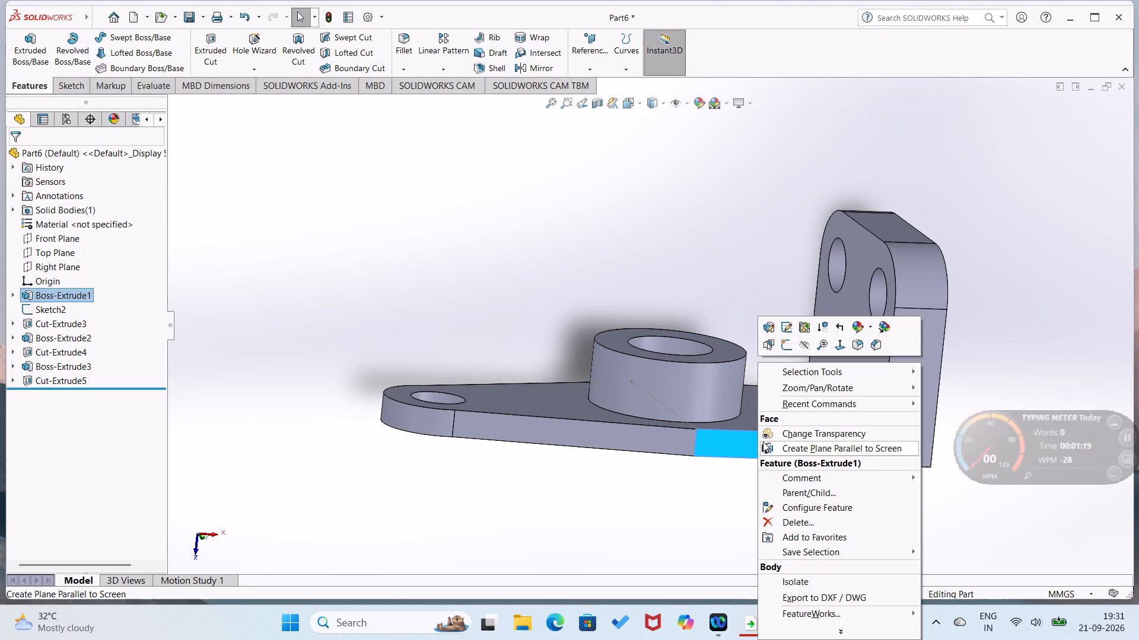
{"action": "left_click", "coordinate": [418, 316]}
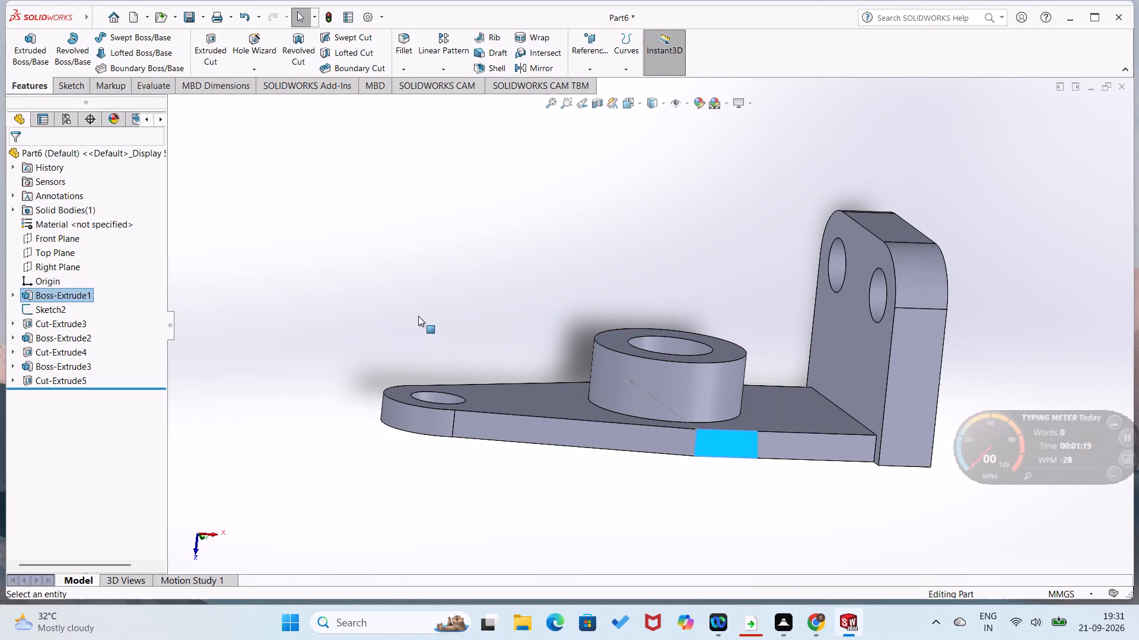
{"action": "left_click", "coordinate": [595, 74]}
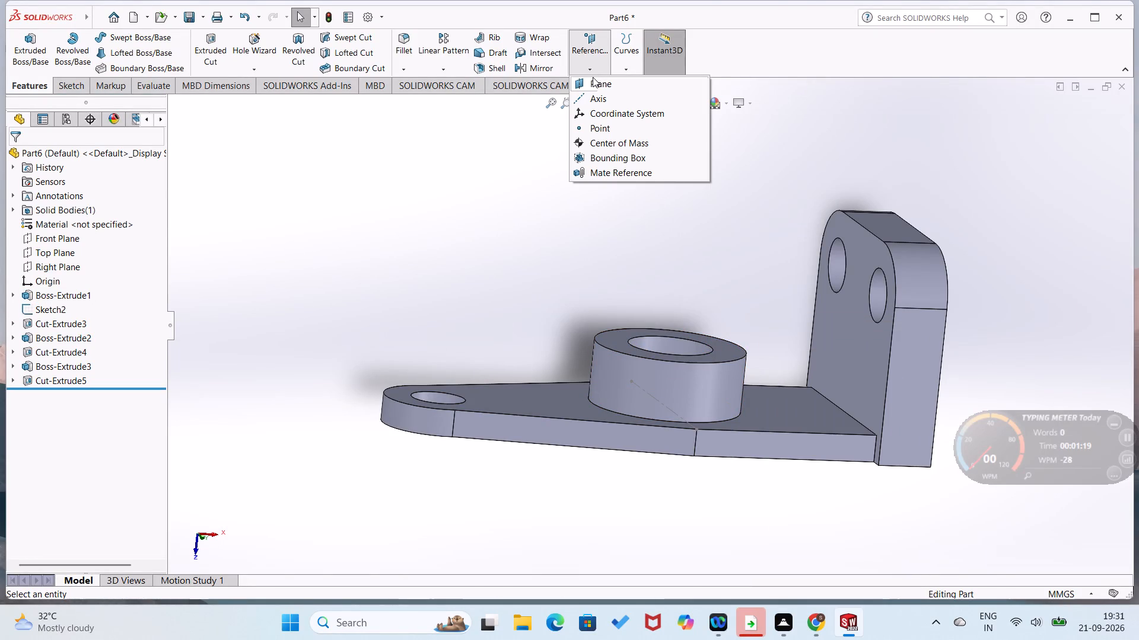
{"action": "left_click", "coordinate": [593, 79]}
{"action": "left_click", "coordinate": [758, 449]}
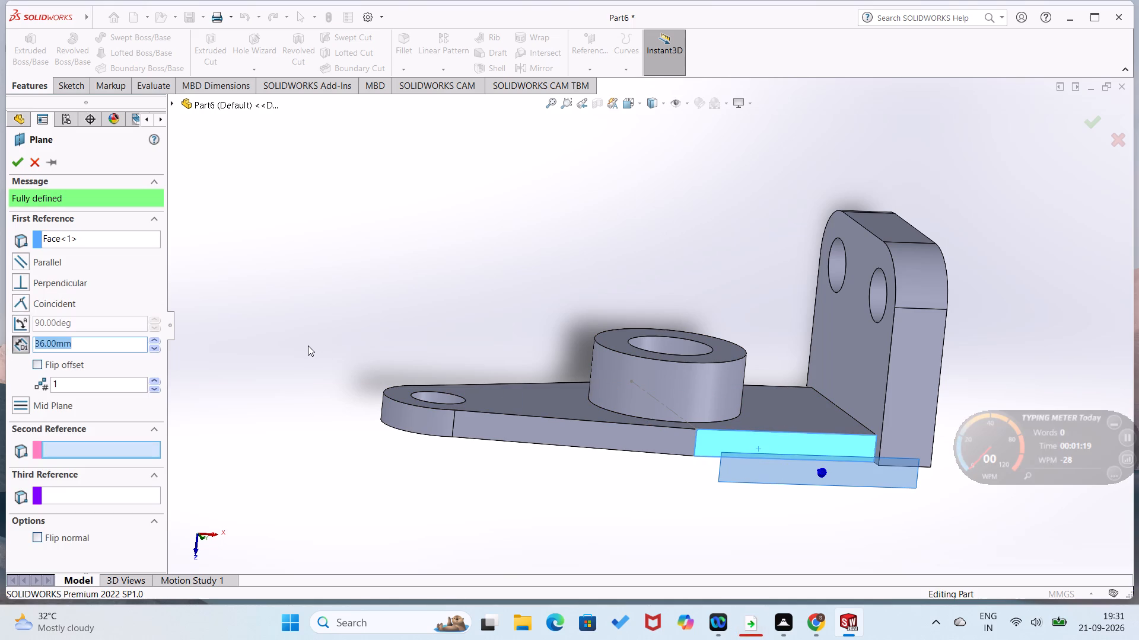
{"action": "type", "text": "40"}
{"action": "key", "text": "Return"}
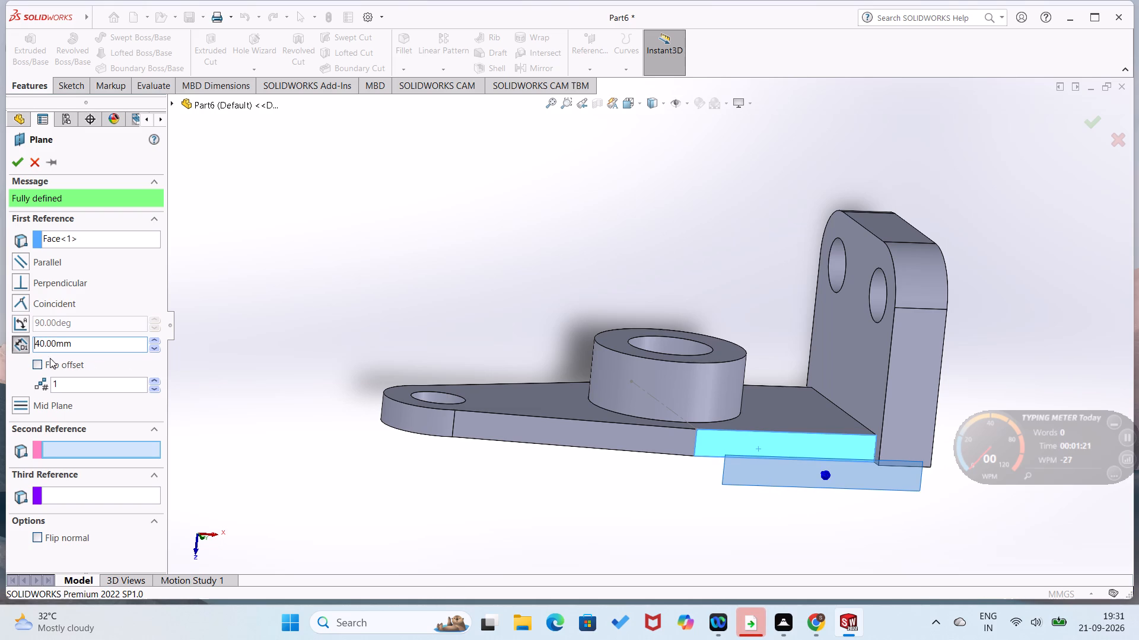
{"action": "left_click", "coordinate": [32, 364]}
{"action": "left_click", "coordinate": [35, 365]}
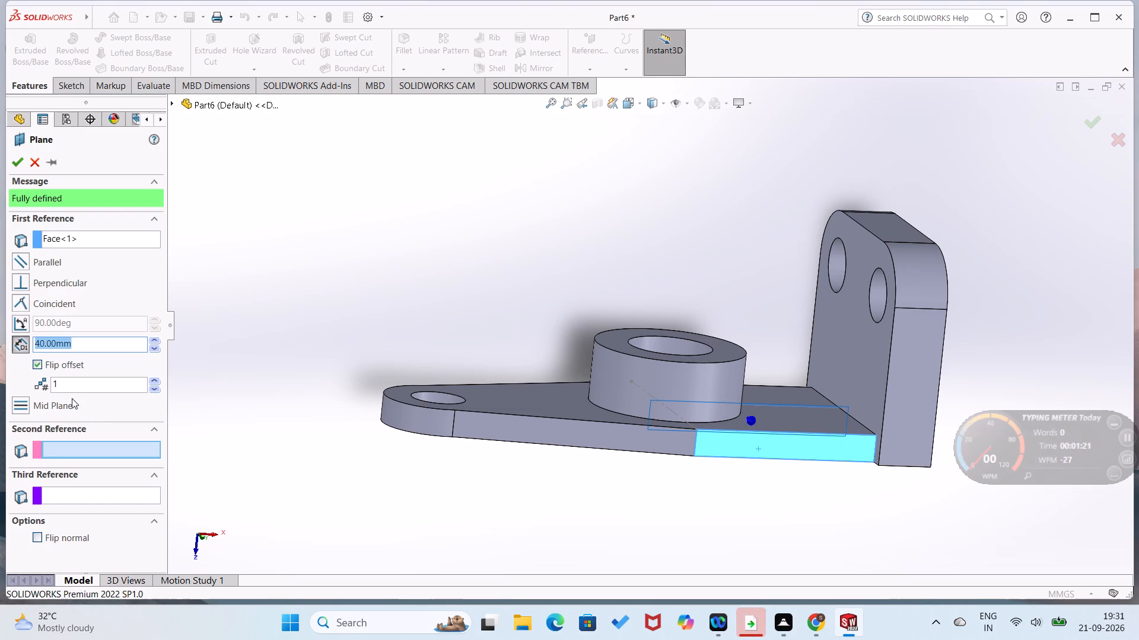
{"action": "left_click", "coordinate": [22, 159]}
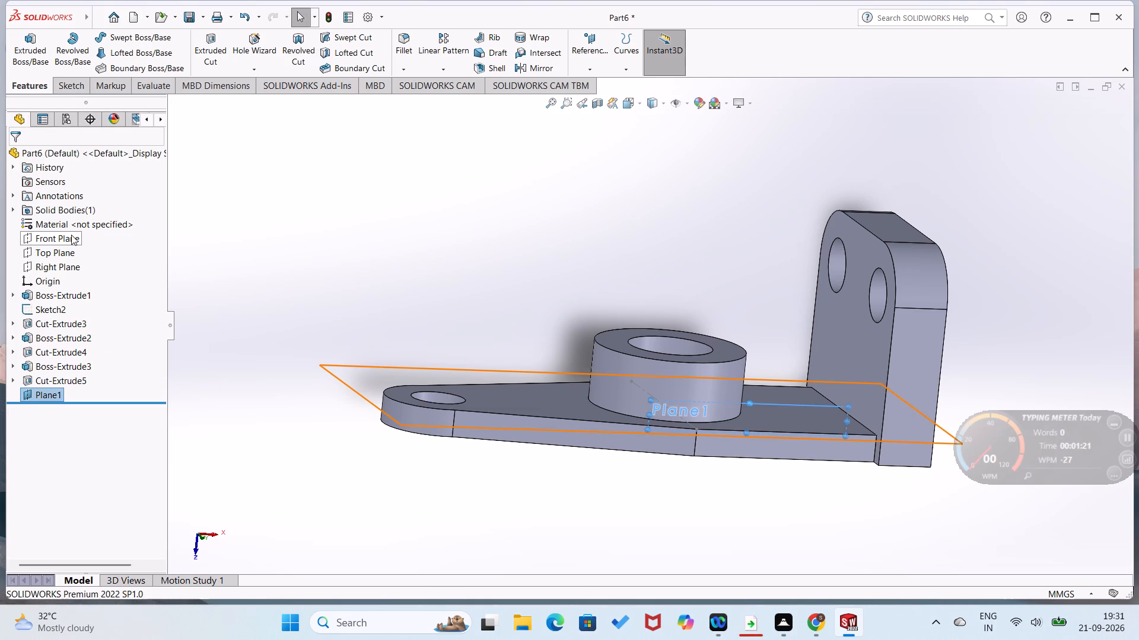
{"action": "left_click", "coordinate": [305, 391]}
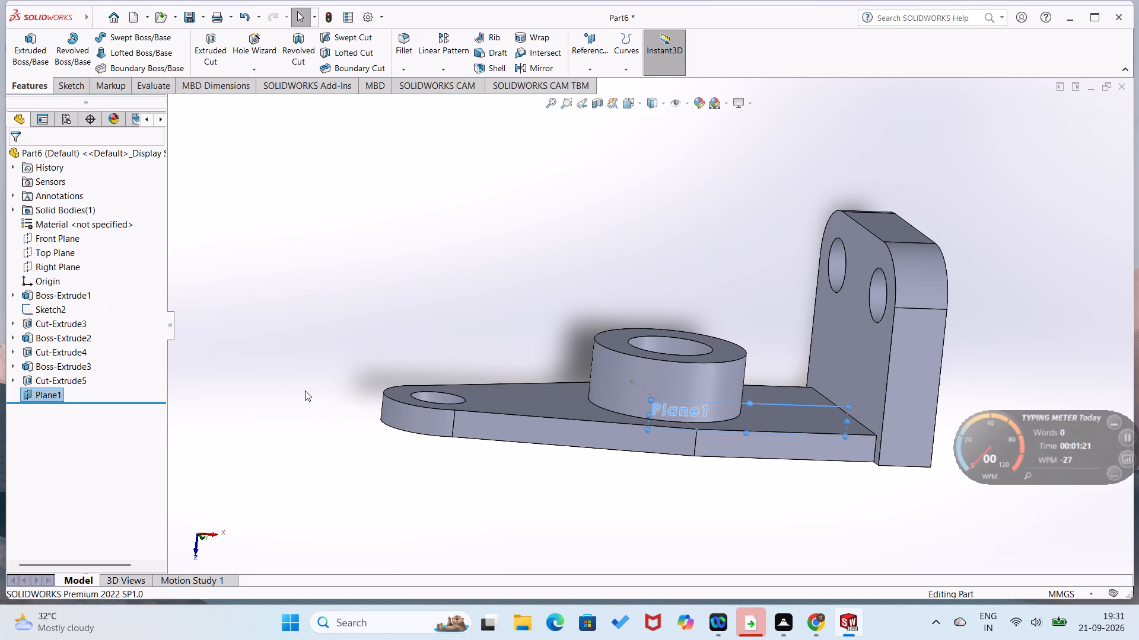
Start a sketch on the new offset plane and draw a 20 mm vertical line along the cylindrical boss's edge facing the upright.
{"action": "right_click", "coordinate": [781, 405]}
{"action": "left_click", "coordinate": [808, 386]}
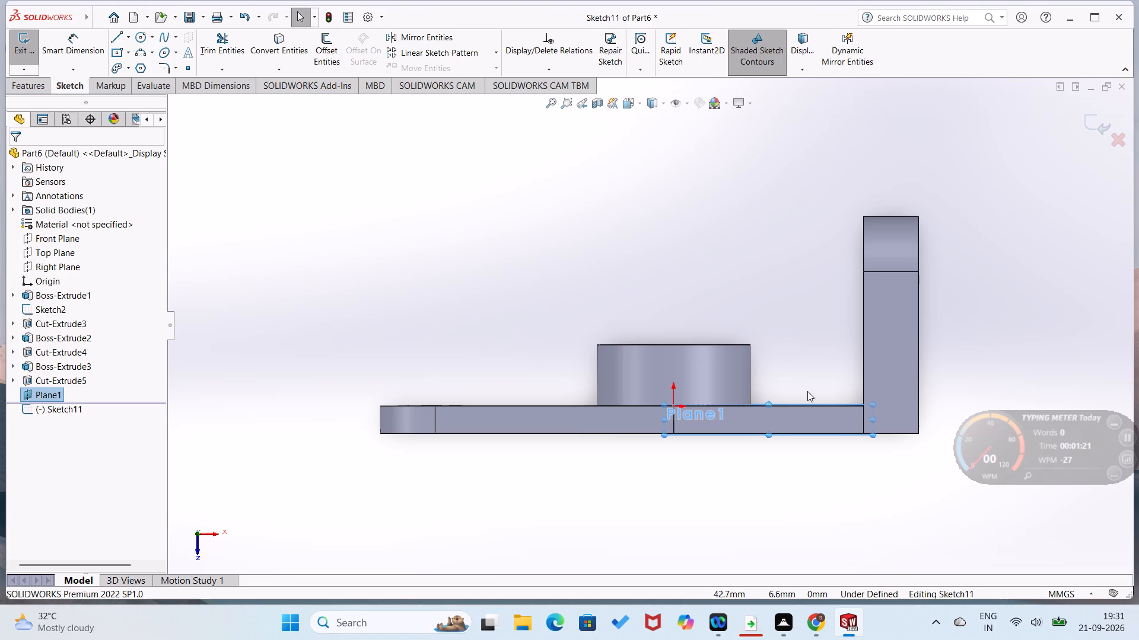
{"action": "right_click_drag", "start_coordinate": [804, 289], "coordinate": [764, 297]}
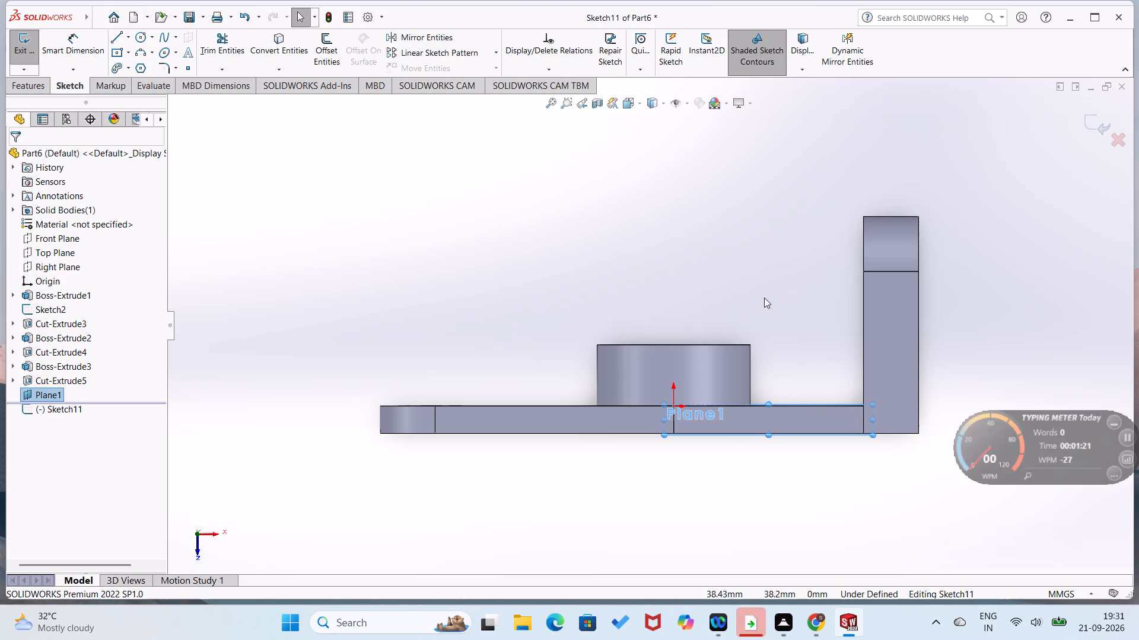
{"action": "right_click_drag", "start_coordinate": [764, 297], "coordinate": [692, 310]}
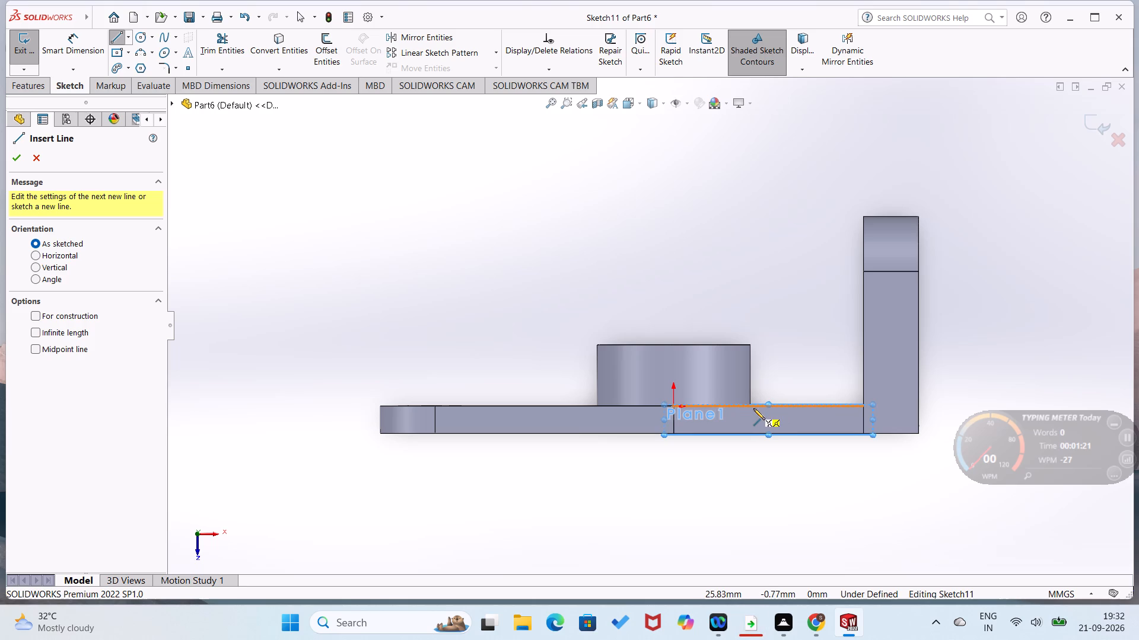
{"action": "scroll", "coordinate": [753, 408], "scroll_direction": "down", "scroll_amount": 4}
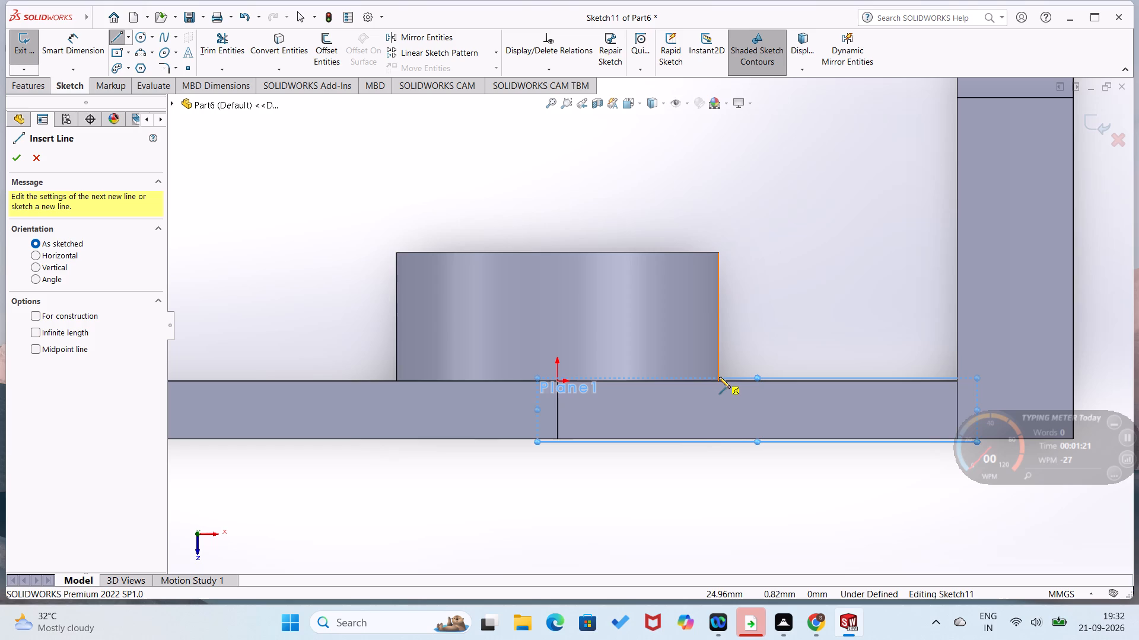
{"action": "left_click", "coordinate": [719, 380]}
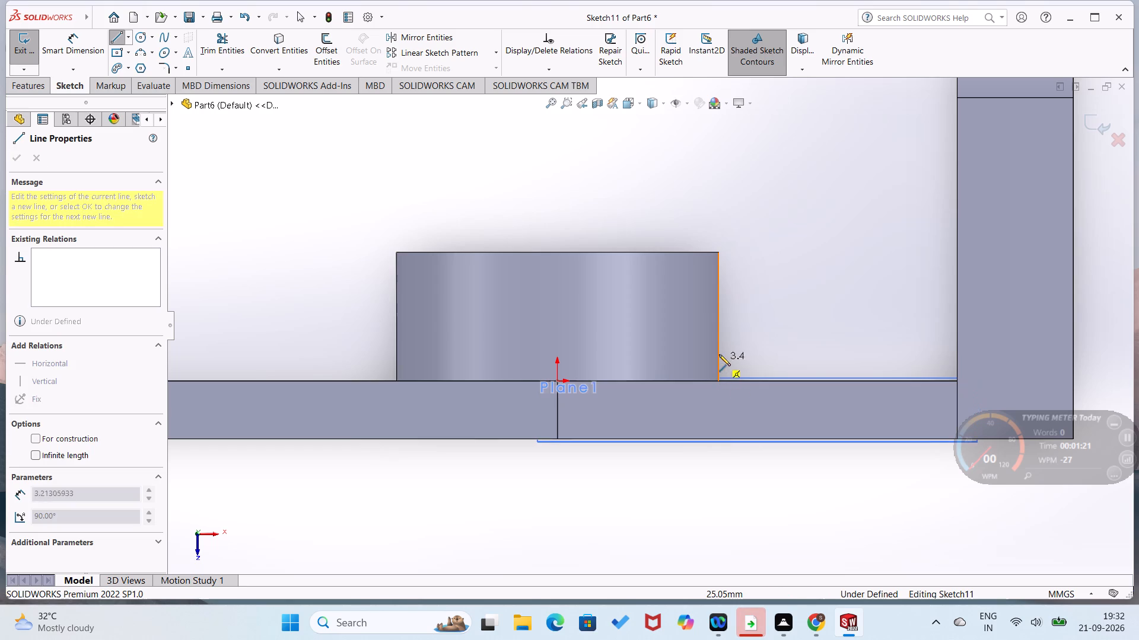
{"action": "left_click", "coordinate": [716, 251]}
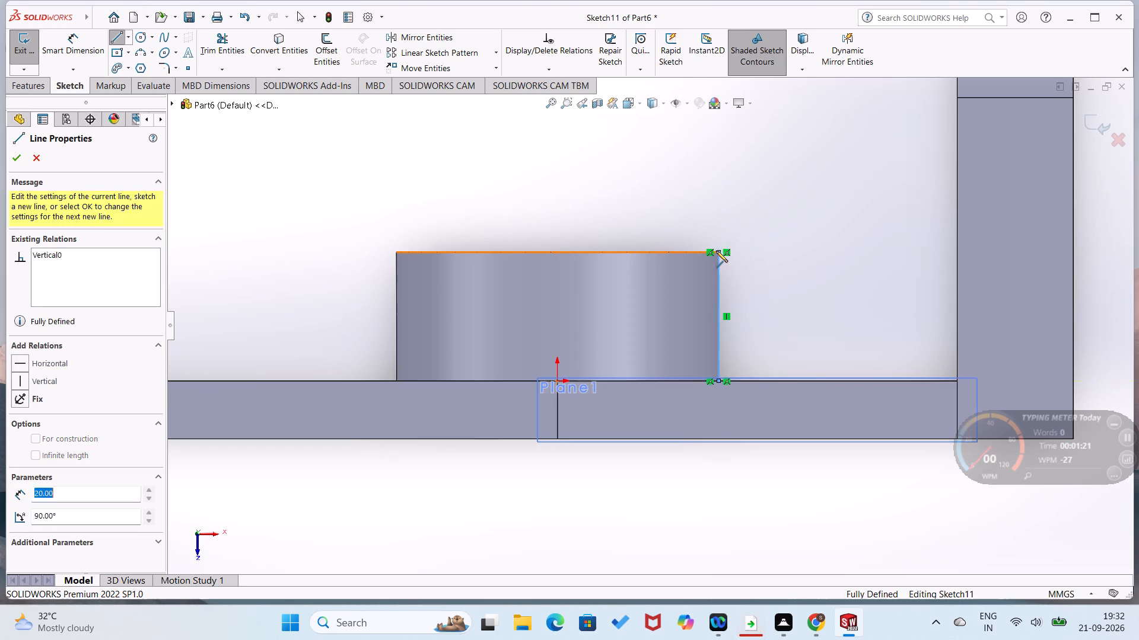
{"action": "scroll", "coordinate": [811, 159], "scroll_direction": "up", "scroll_amount": 1}
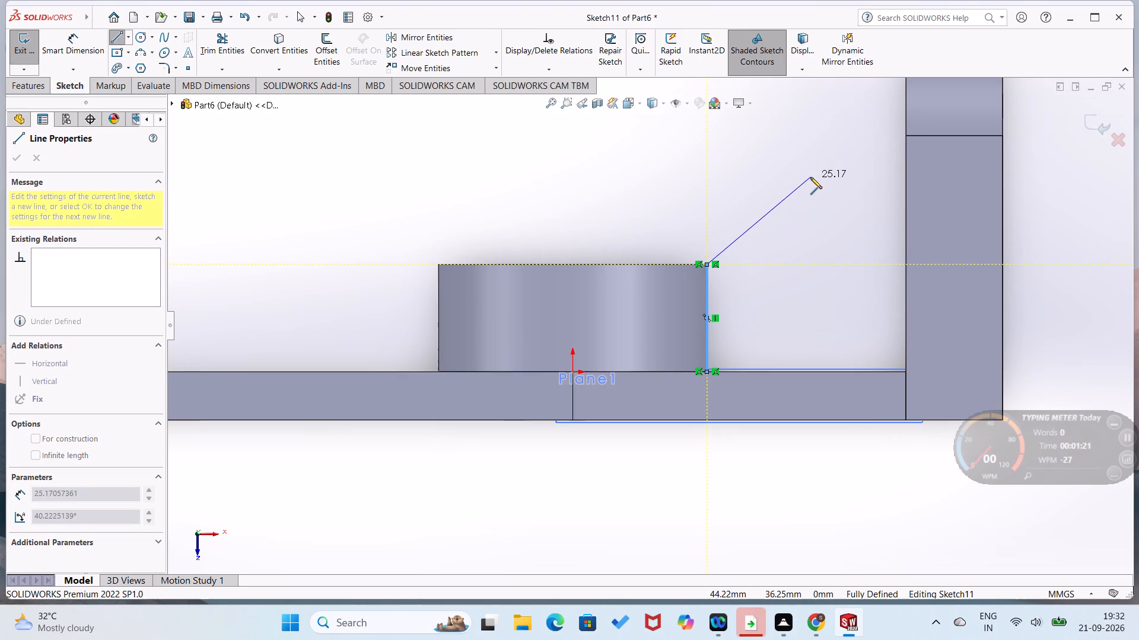
{"action": "key", "text": "Escape"}
Draw a 62 mm vertical line up the upright's inner face and a tangent arc from its top to the boss line's upper end.
{"action": "right_click_drag", "start_coordinate": [818, 223], "coordinate": [772, 253]}
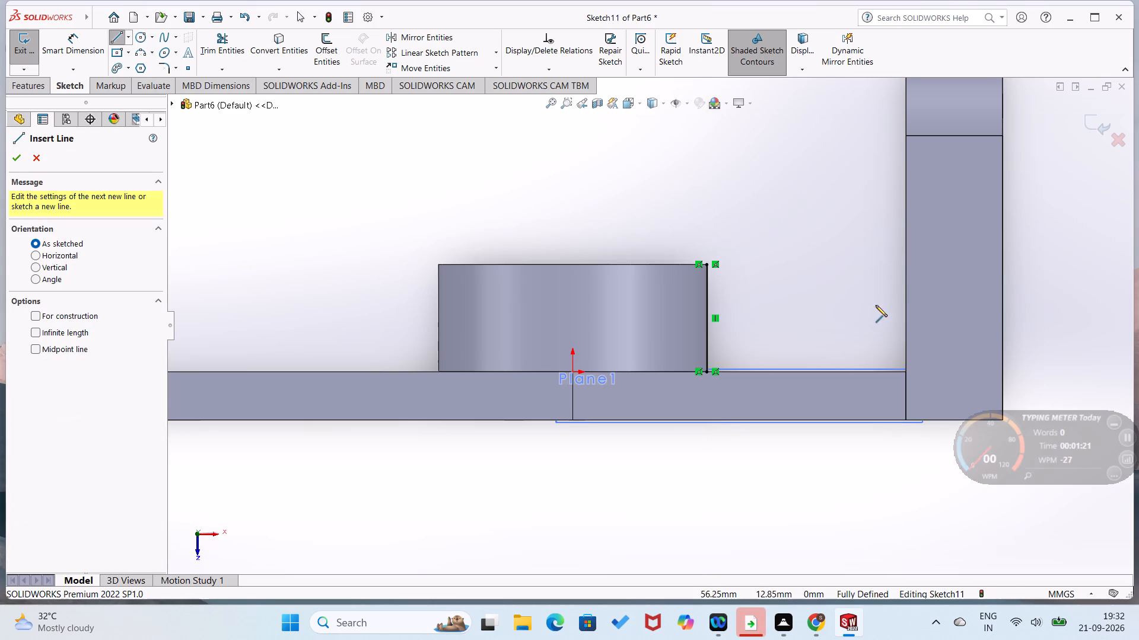
{"action": "left_click", "coordinate": [904, 371]}
{"action": "scroll", "coordinate": [903, 274], "scroll_direction": "up", "scroll_amount": 3}
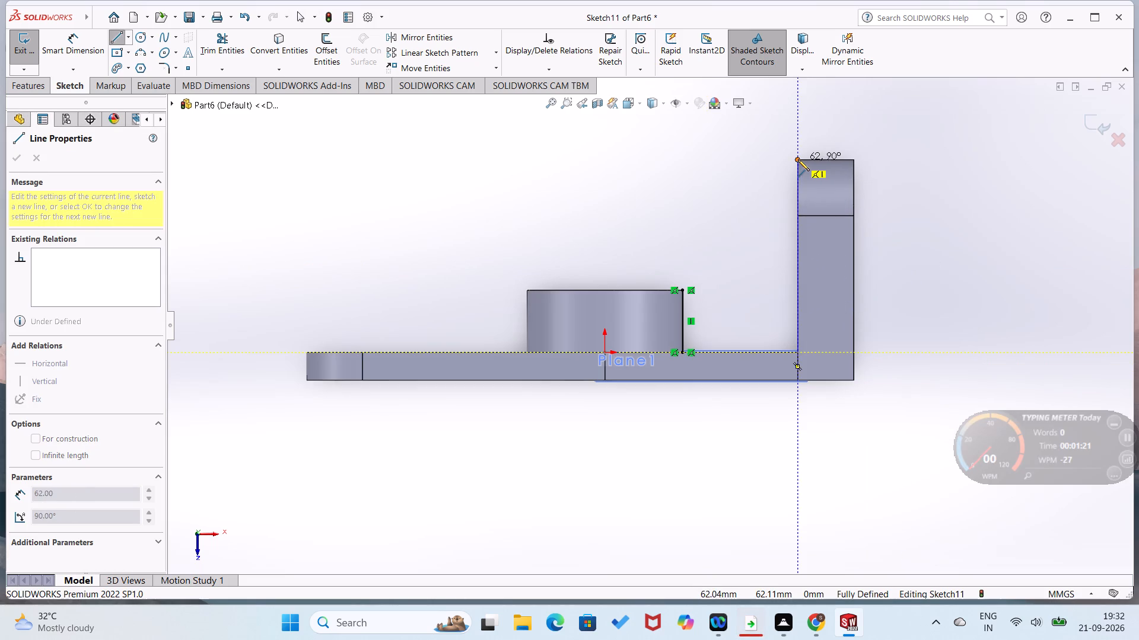
{"action": "left_click", "coordinate": [798, 159]}
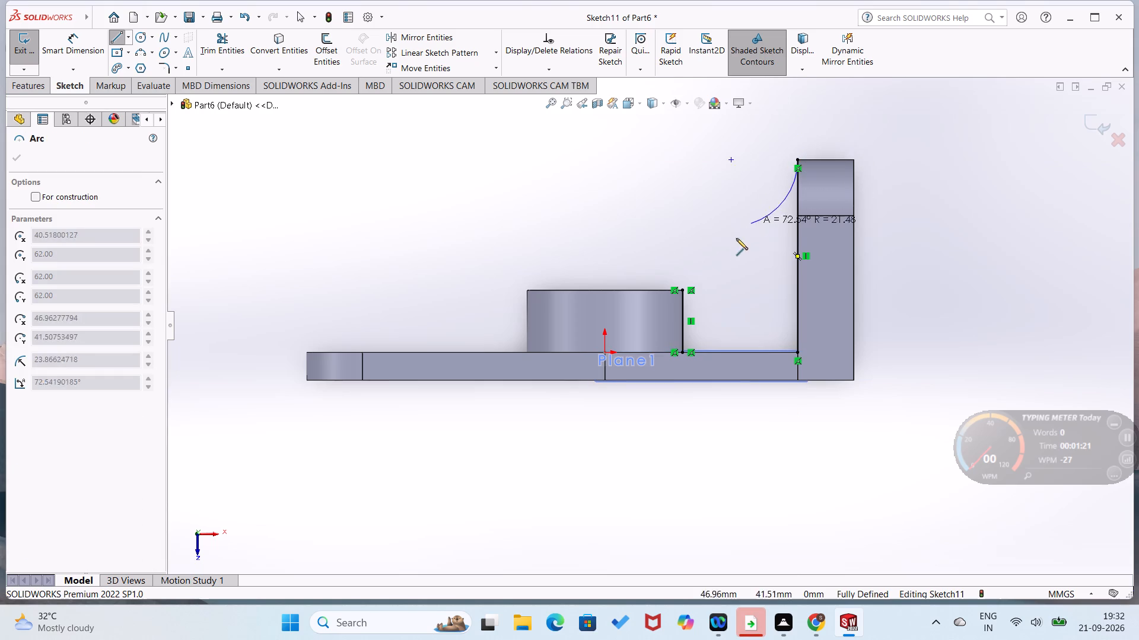
{"action": "left_click", "coordinate": [682, 290]}
{"action": "right_click_drag", "start_coordinate": [696, 246], "coordinate": [731, 181]}
Close the rib profile with a 37 mm horizontal line along the base plate's top, between the boss and the upright.
{"action": "right_click_drag", "start_coordinate": [758, 295], "coordinate": [696, 303]}
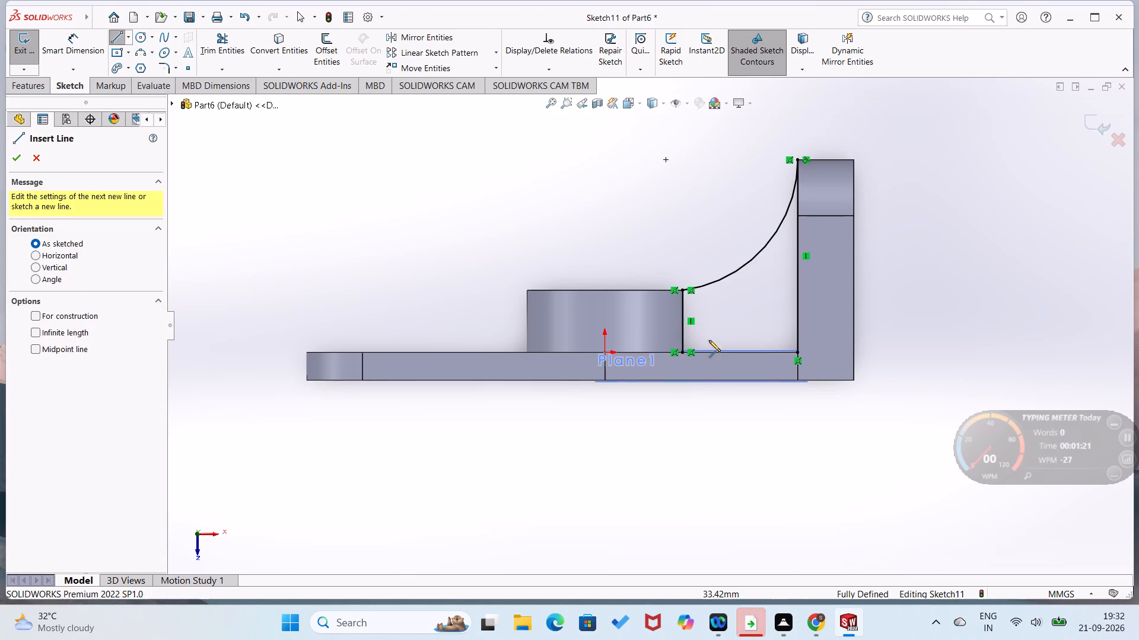
{"action": "left_click", "coordinate": [684, 350]}
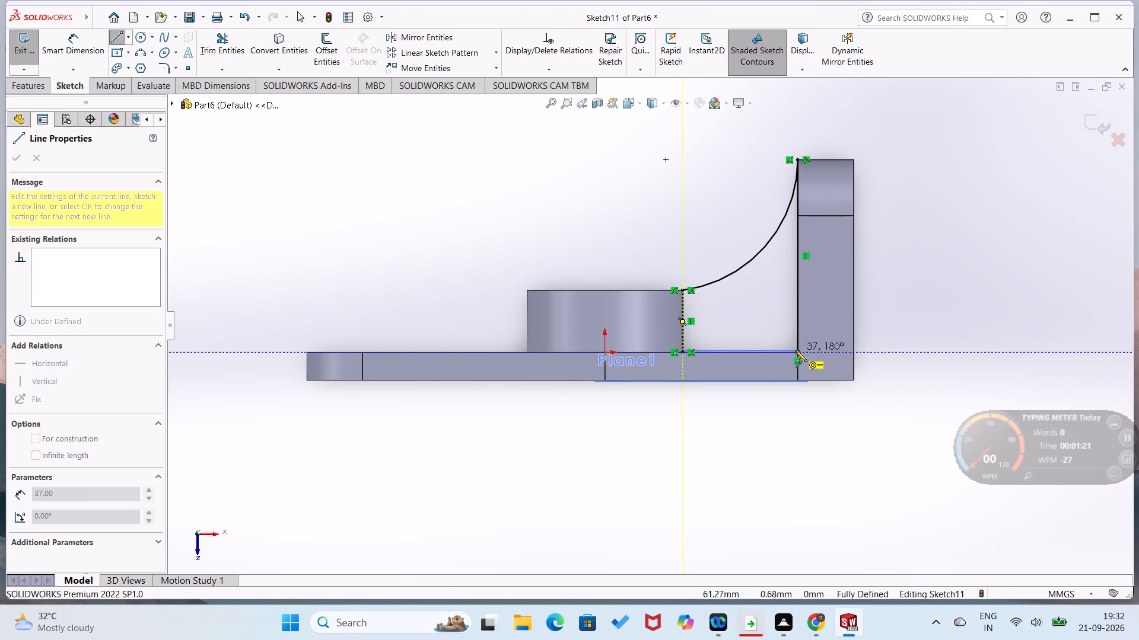
{"action": "left_click", "coordinate": [798, 351]}
{"action": "right_click_drag", "start_coordinate": [728, 302], "coordinate": [810, 157]}
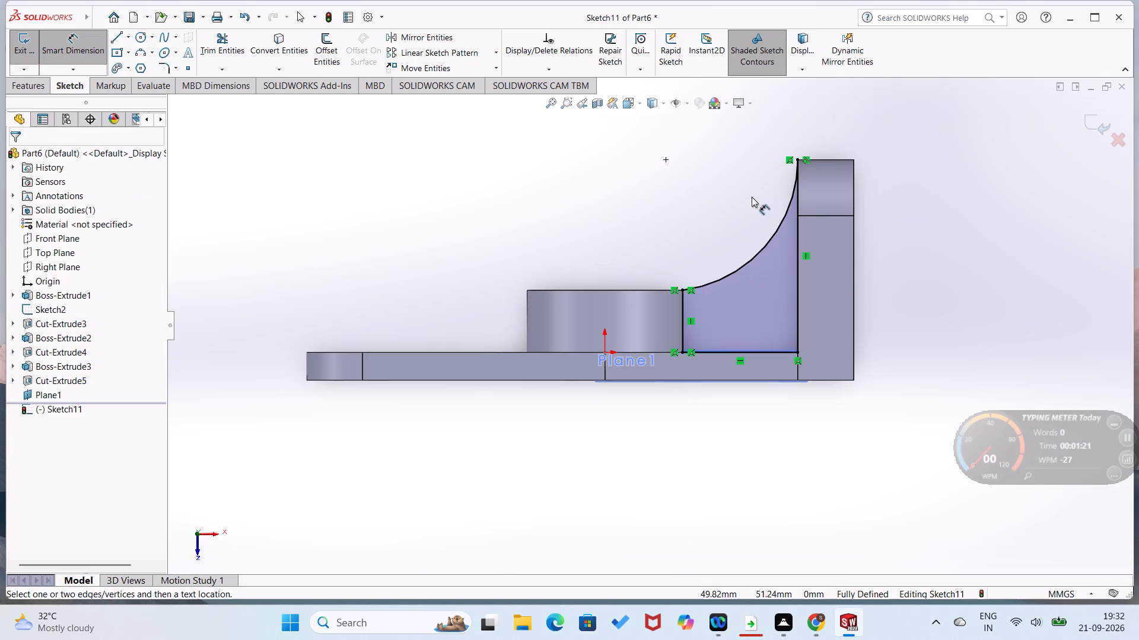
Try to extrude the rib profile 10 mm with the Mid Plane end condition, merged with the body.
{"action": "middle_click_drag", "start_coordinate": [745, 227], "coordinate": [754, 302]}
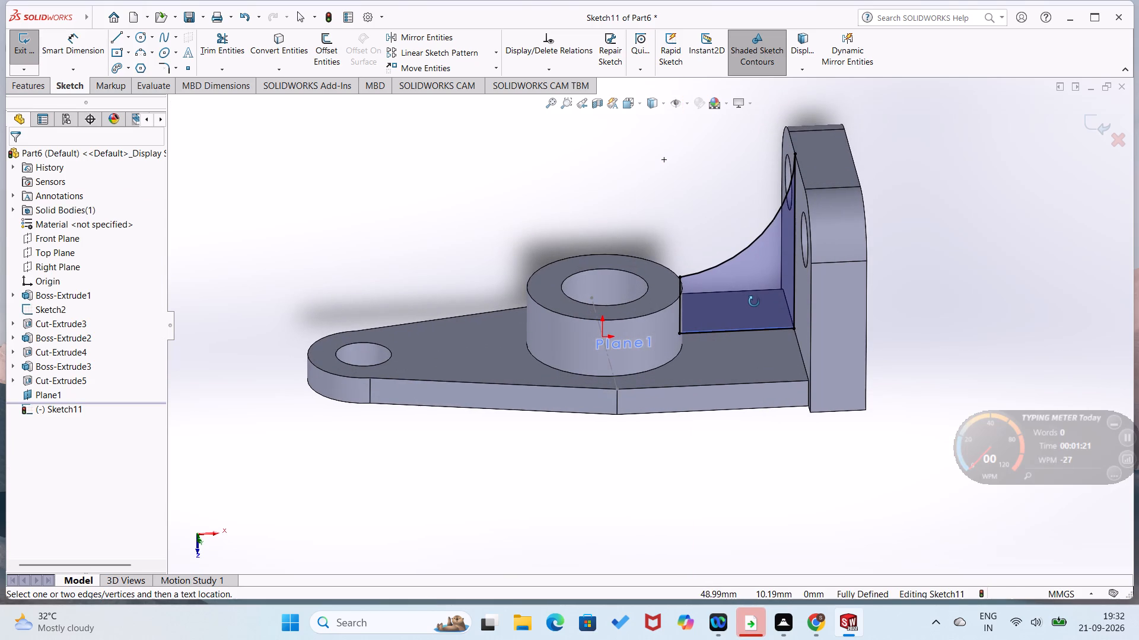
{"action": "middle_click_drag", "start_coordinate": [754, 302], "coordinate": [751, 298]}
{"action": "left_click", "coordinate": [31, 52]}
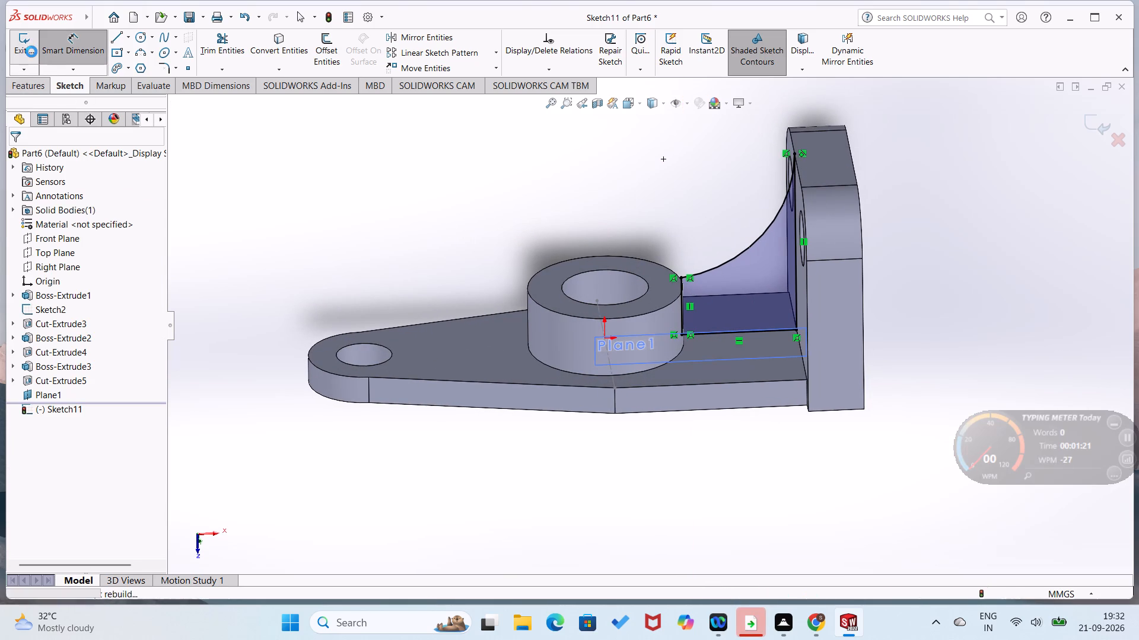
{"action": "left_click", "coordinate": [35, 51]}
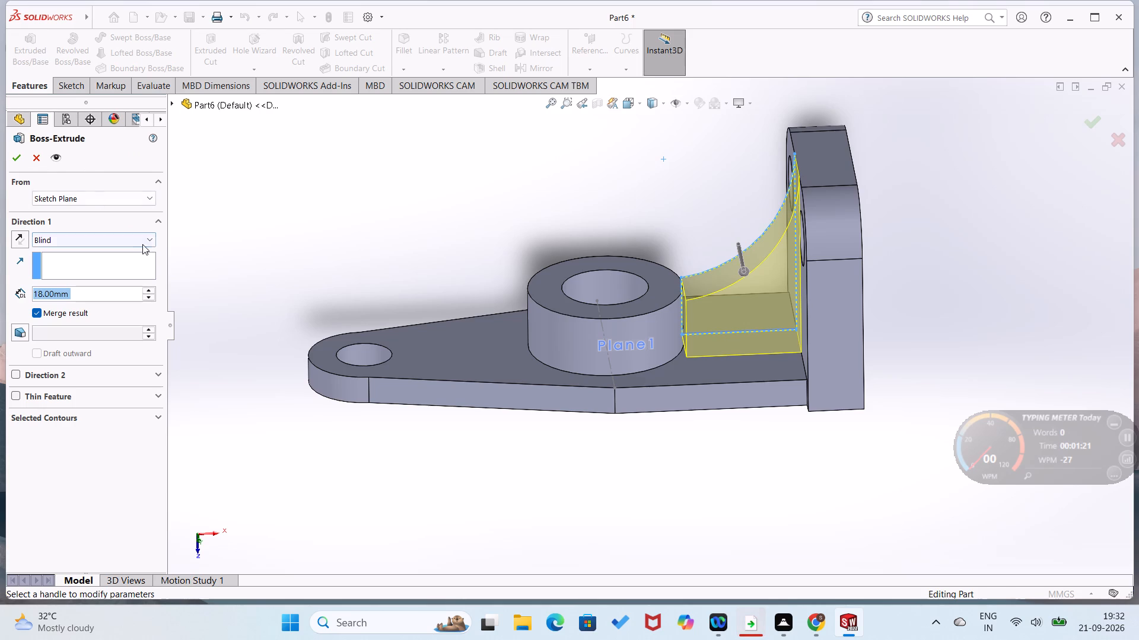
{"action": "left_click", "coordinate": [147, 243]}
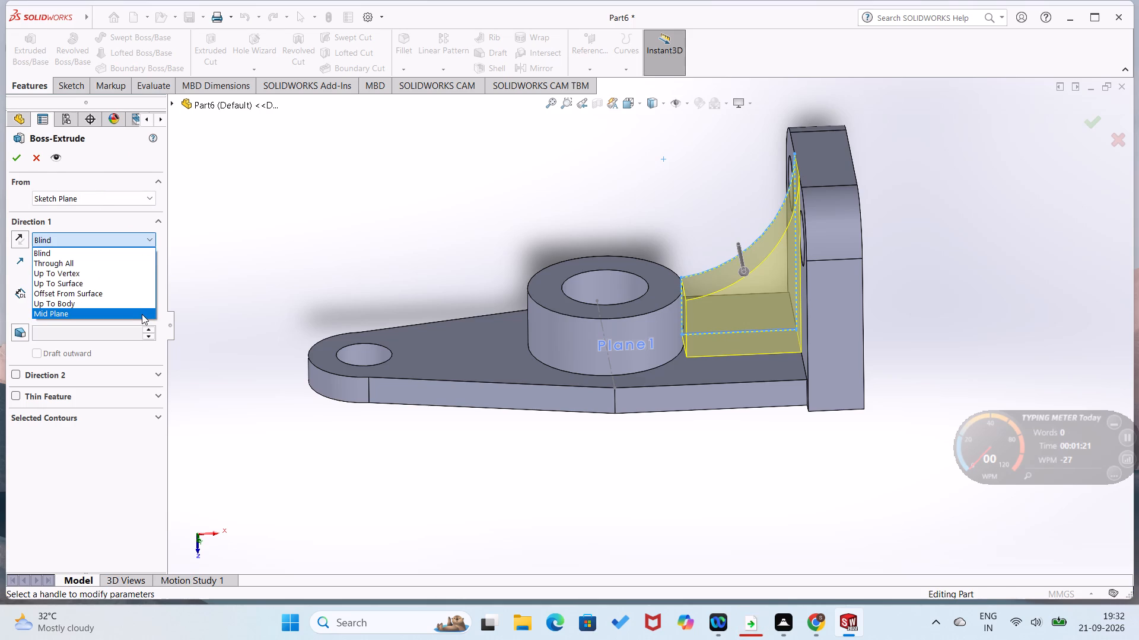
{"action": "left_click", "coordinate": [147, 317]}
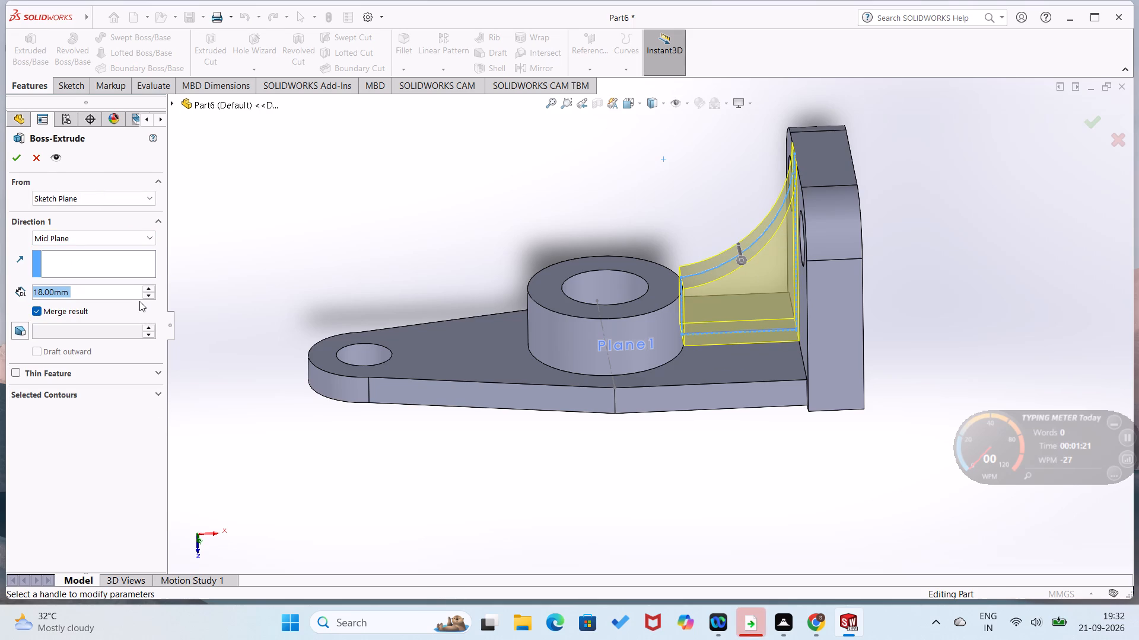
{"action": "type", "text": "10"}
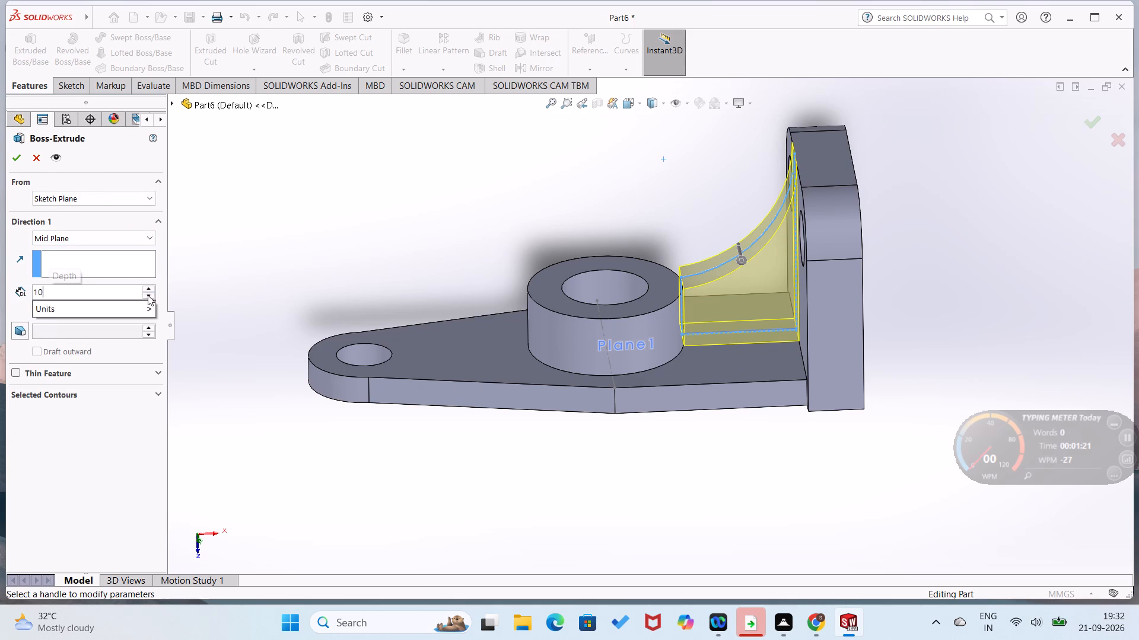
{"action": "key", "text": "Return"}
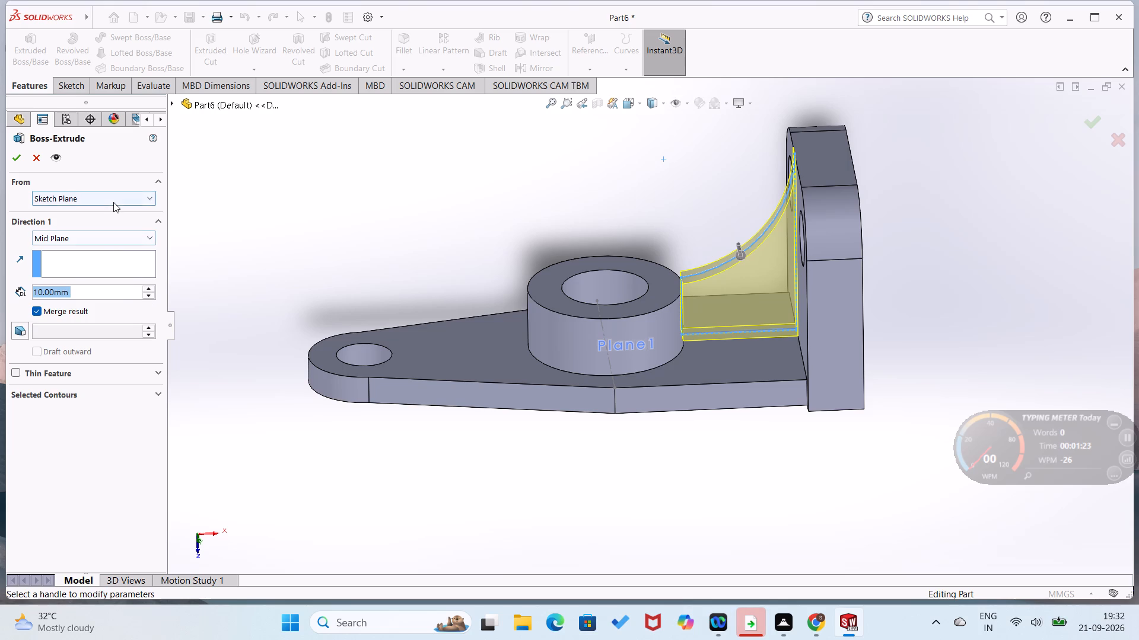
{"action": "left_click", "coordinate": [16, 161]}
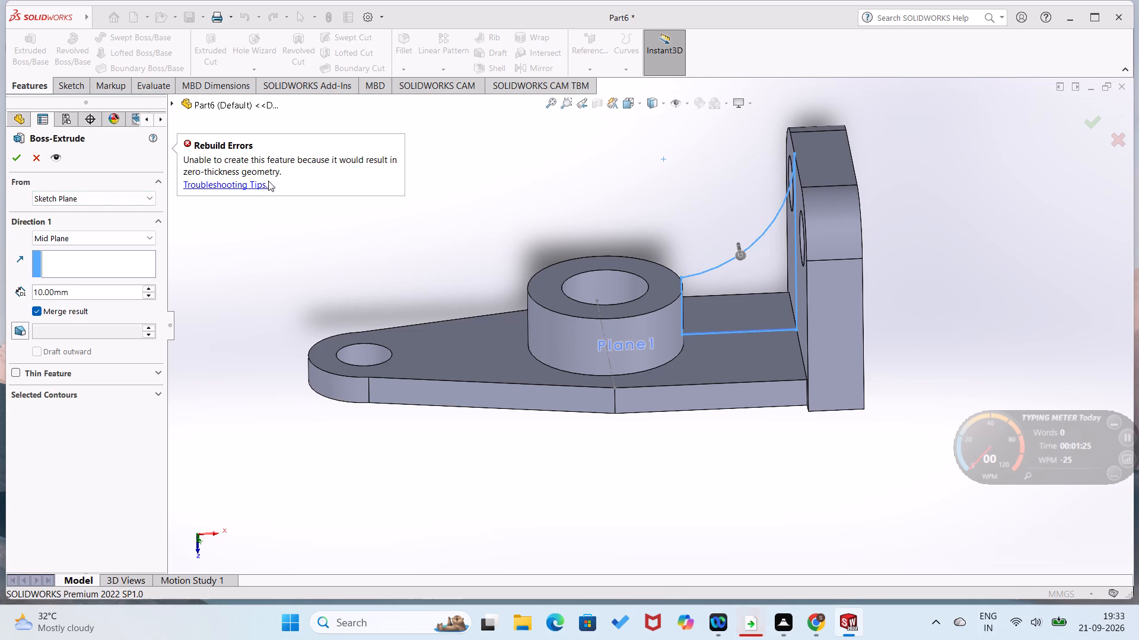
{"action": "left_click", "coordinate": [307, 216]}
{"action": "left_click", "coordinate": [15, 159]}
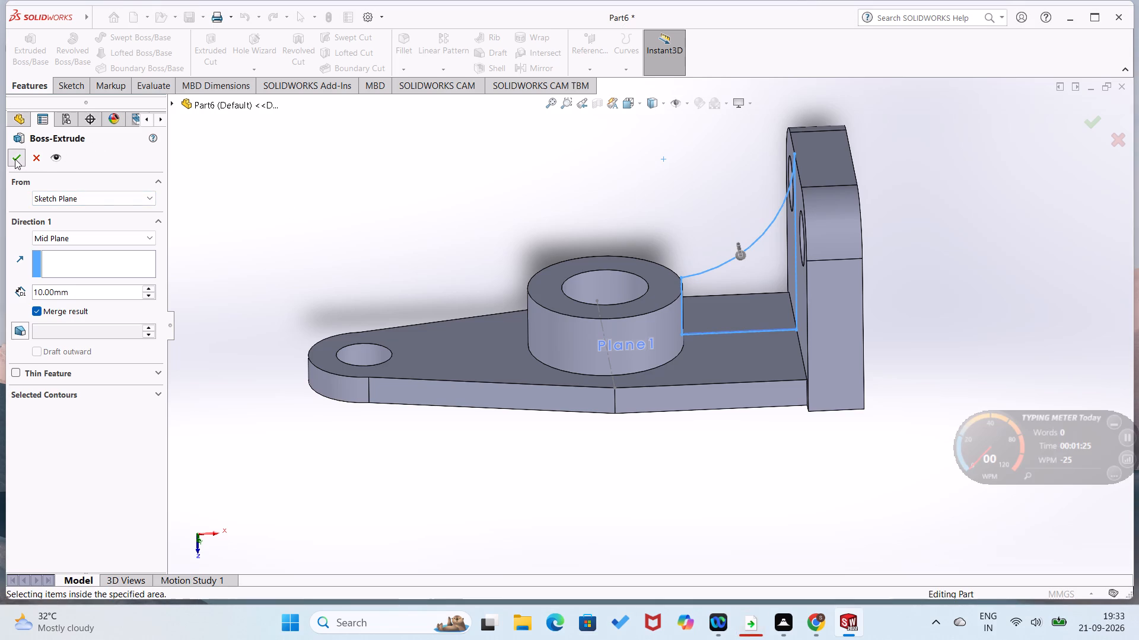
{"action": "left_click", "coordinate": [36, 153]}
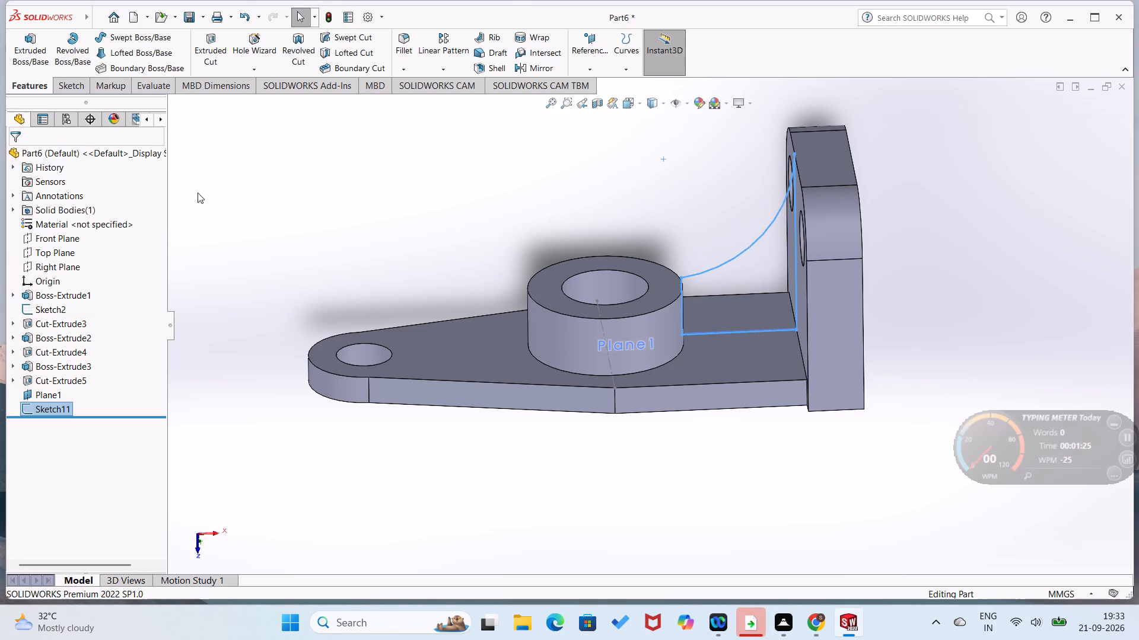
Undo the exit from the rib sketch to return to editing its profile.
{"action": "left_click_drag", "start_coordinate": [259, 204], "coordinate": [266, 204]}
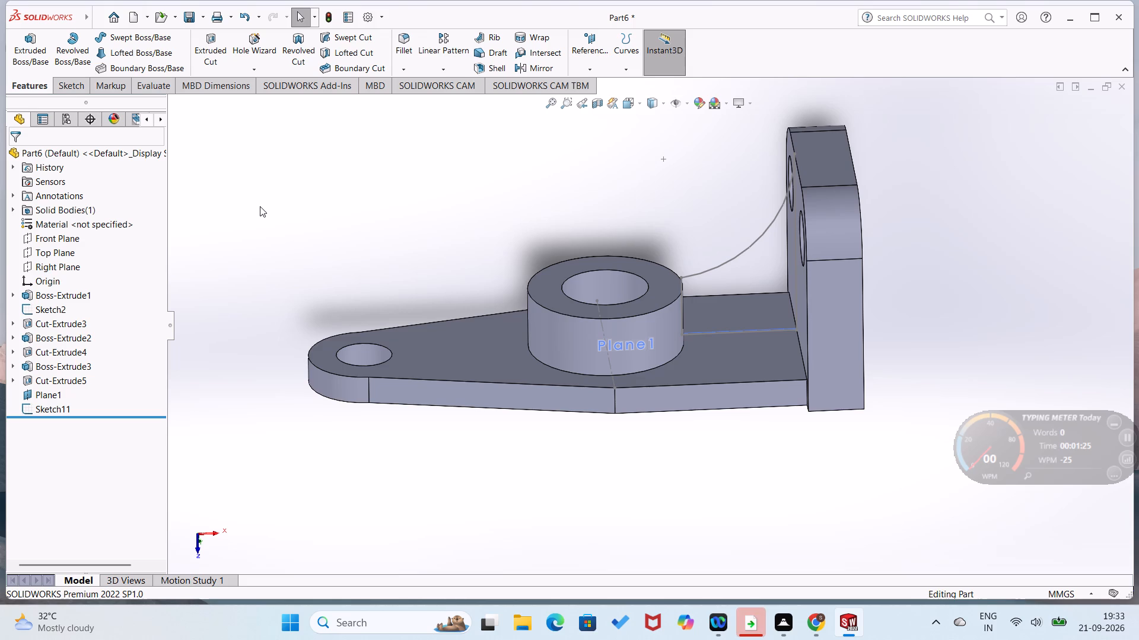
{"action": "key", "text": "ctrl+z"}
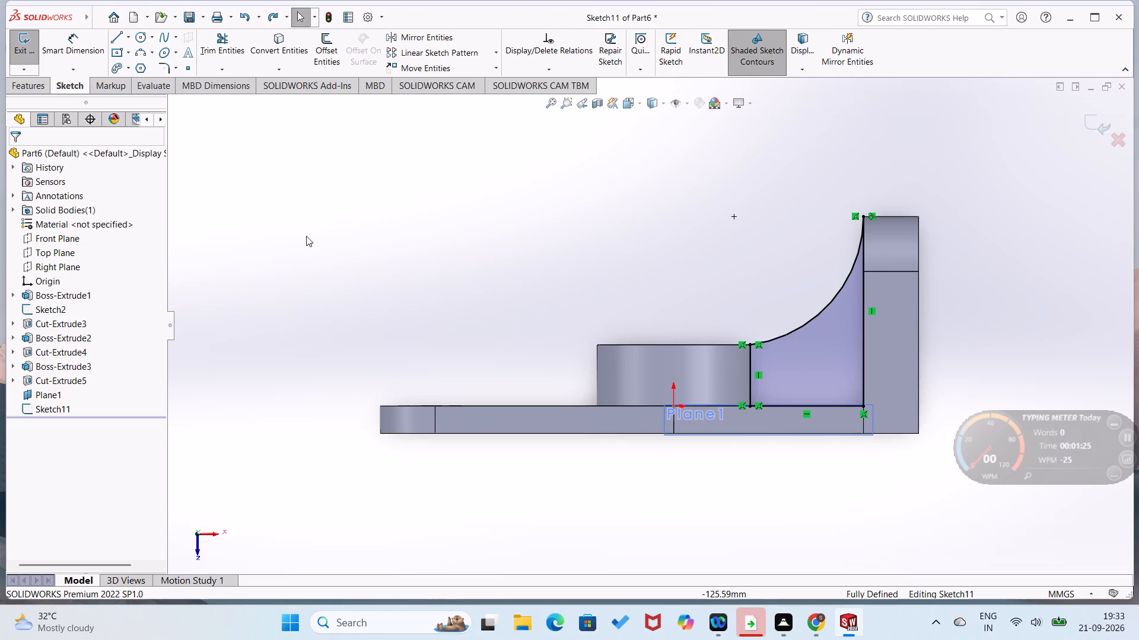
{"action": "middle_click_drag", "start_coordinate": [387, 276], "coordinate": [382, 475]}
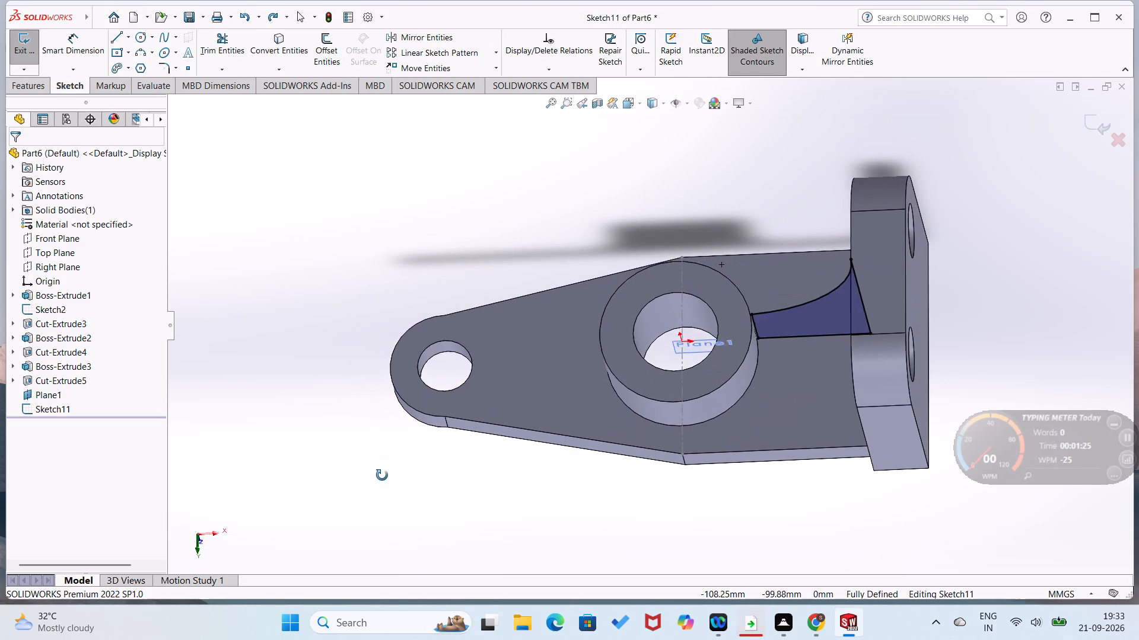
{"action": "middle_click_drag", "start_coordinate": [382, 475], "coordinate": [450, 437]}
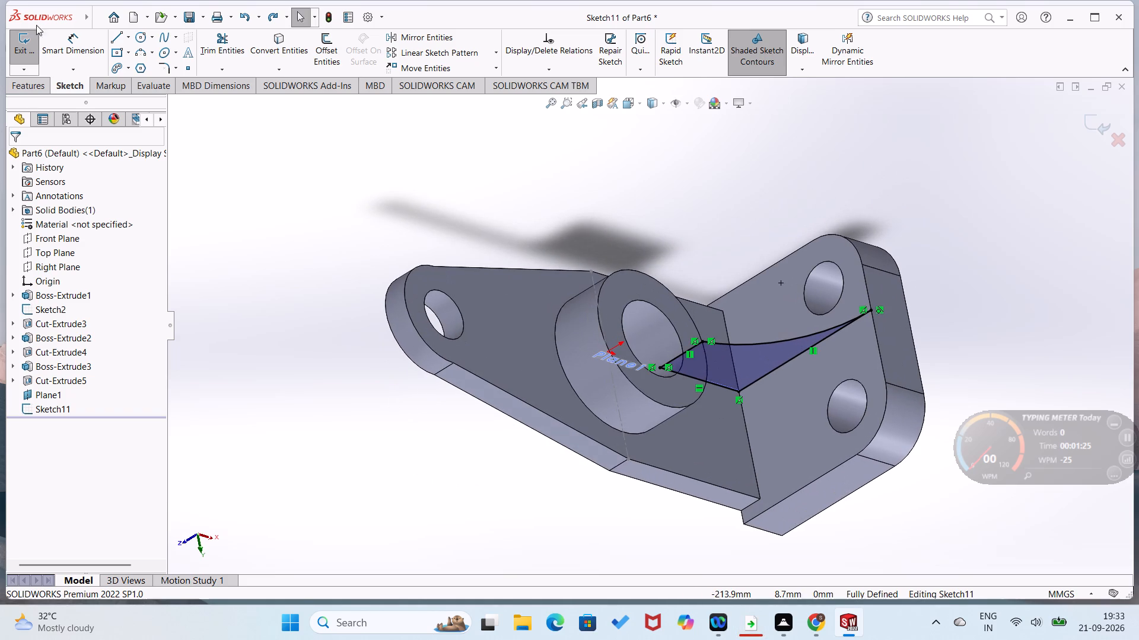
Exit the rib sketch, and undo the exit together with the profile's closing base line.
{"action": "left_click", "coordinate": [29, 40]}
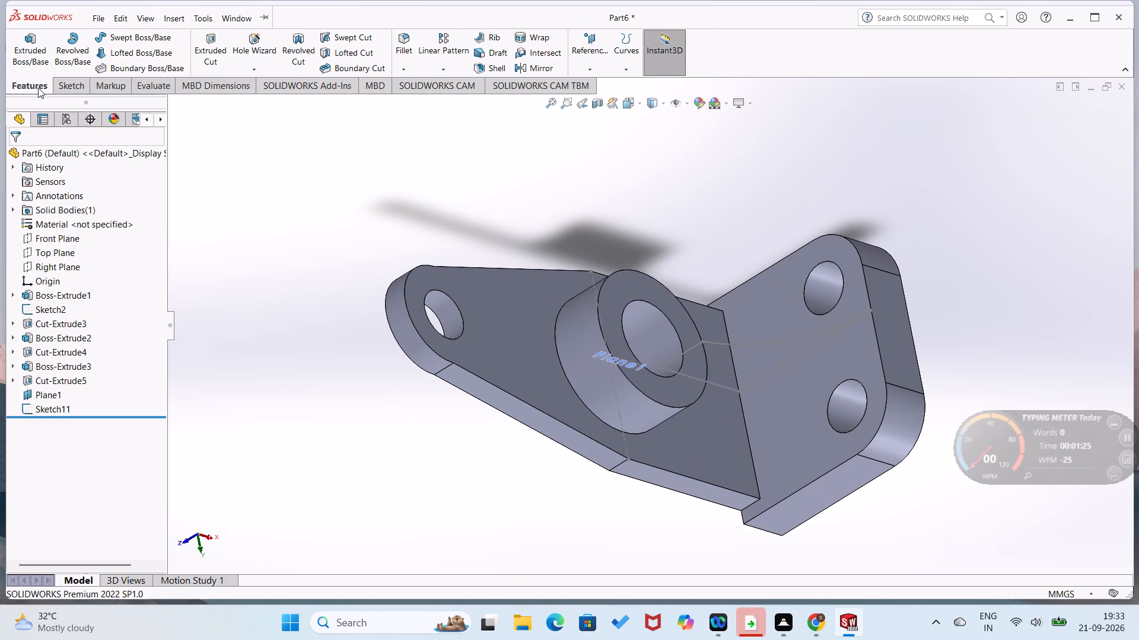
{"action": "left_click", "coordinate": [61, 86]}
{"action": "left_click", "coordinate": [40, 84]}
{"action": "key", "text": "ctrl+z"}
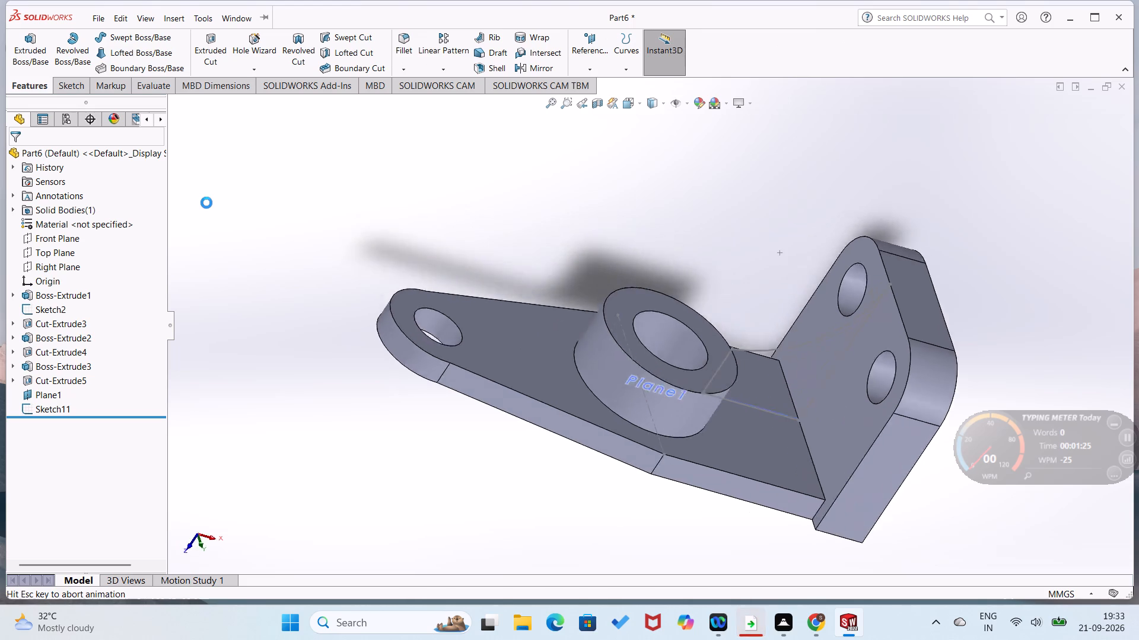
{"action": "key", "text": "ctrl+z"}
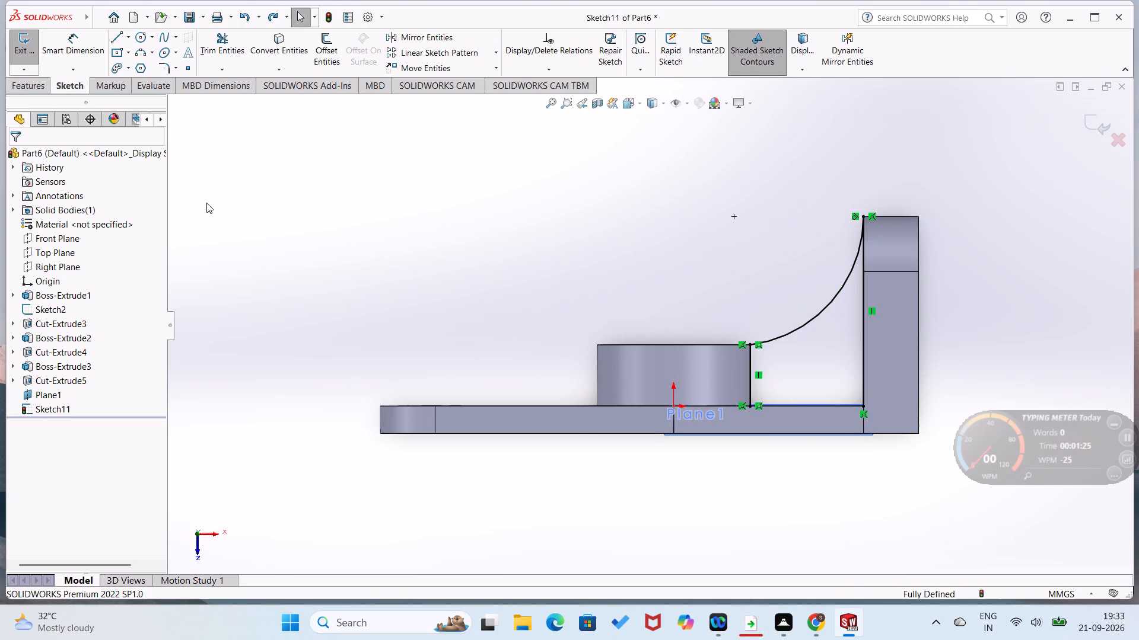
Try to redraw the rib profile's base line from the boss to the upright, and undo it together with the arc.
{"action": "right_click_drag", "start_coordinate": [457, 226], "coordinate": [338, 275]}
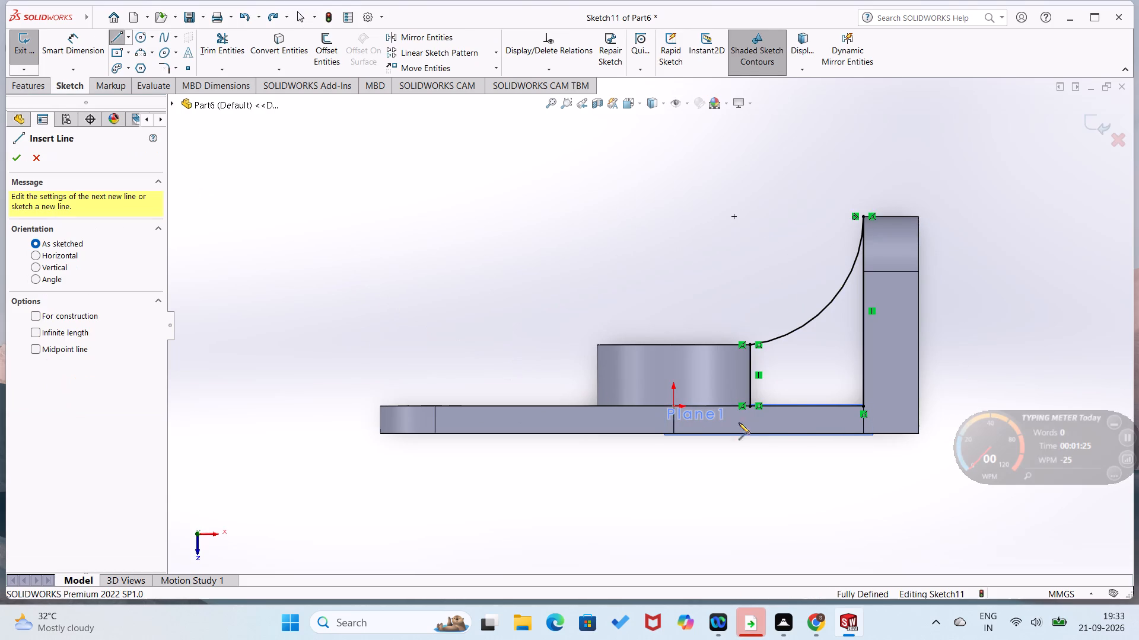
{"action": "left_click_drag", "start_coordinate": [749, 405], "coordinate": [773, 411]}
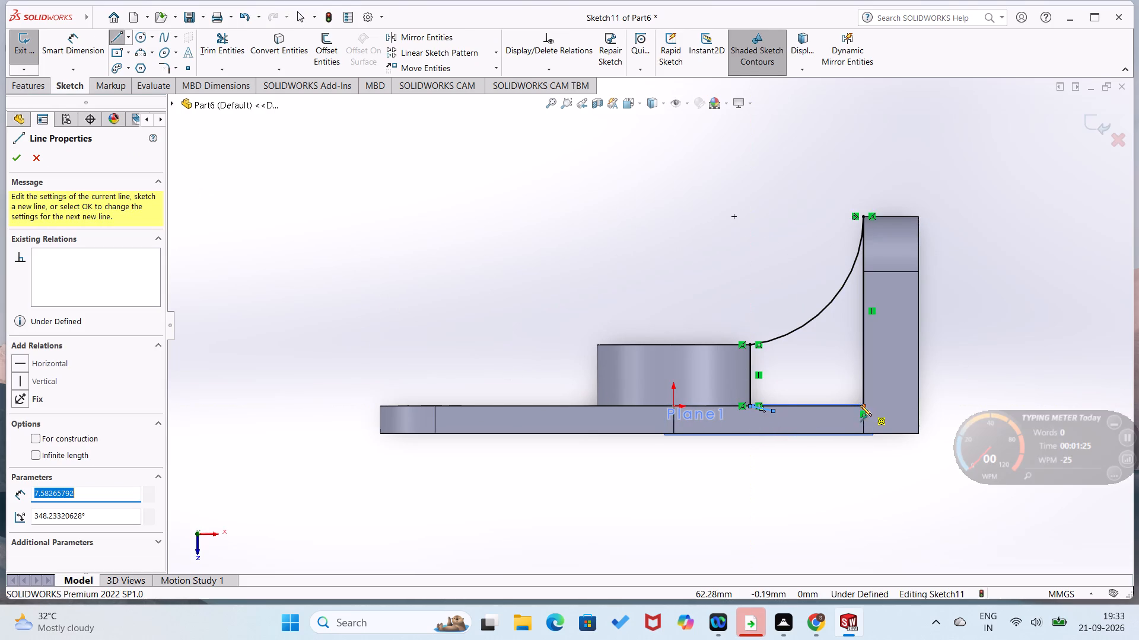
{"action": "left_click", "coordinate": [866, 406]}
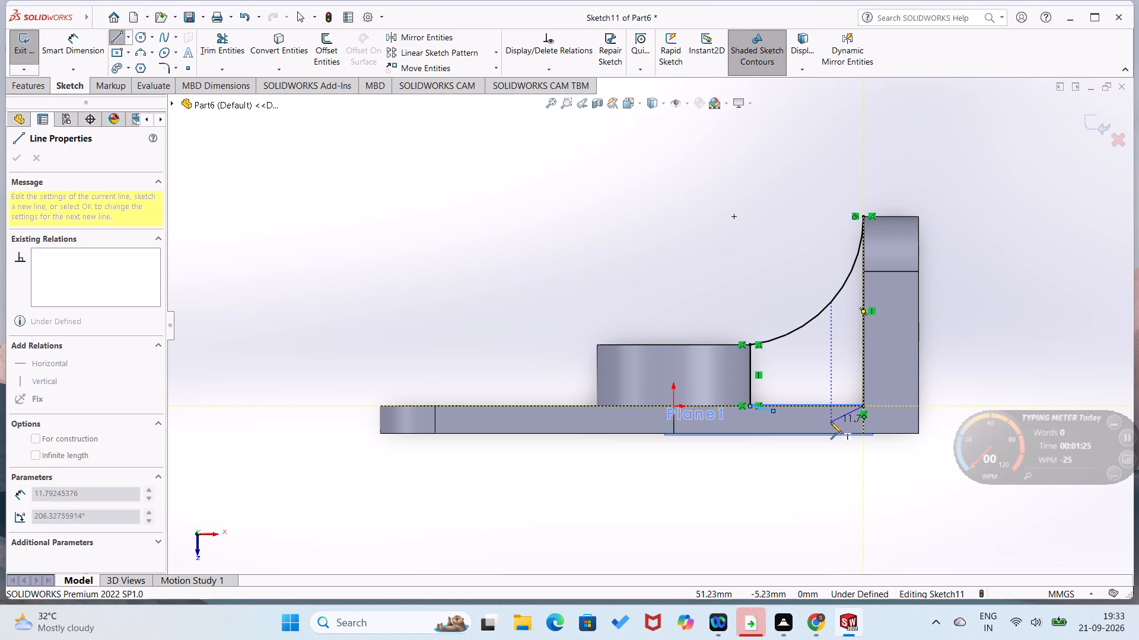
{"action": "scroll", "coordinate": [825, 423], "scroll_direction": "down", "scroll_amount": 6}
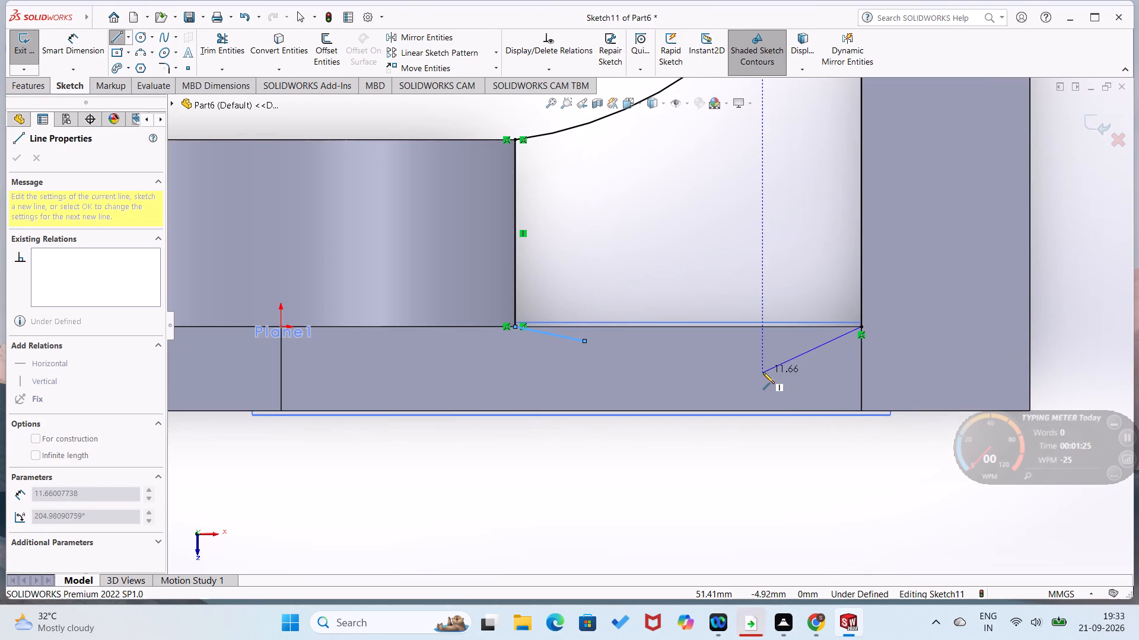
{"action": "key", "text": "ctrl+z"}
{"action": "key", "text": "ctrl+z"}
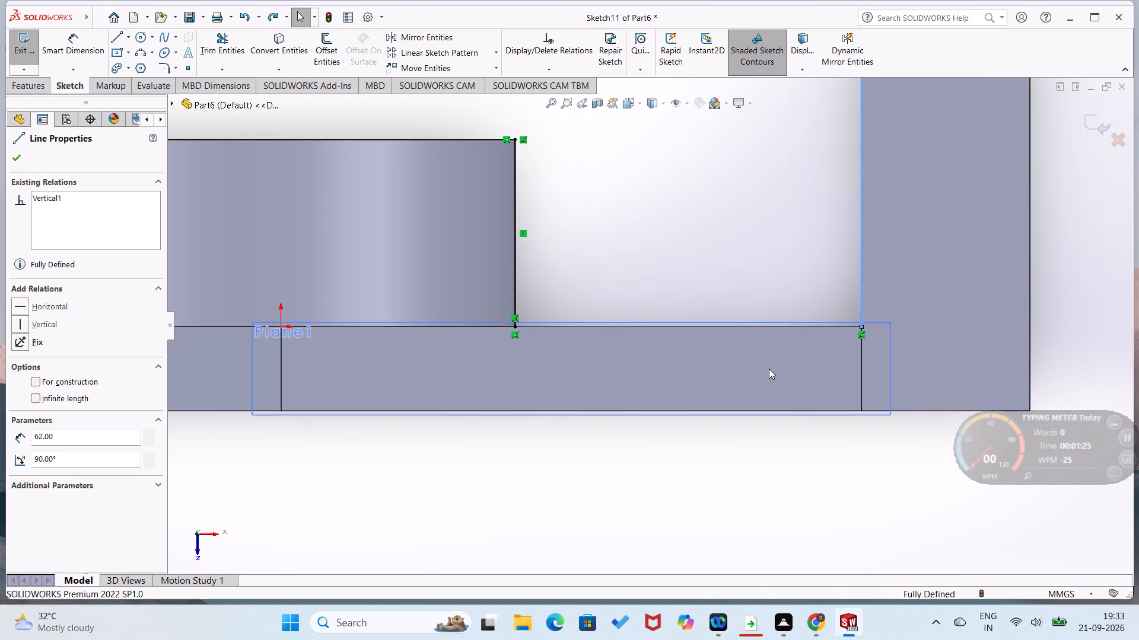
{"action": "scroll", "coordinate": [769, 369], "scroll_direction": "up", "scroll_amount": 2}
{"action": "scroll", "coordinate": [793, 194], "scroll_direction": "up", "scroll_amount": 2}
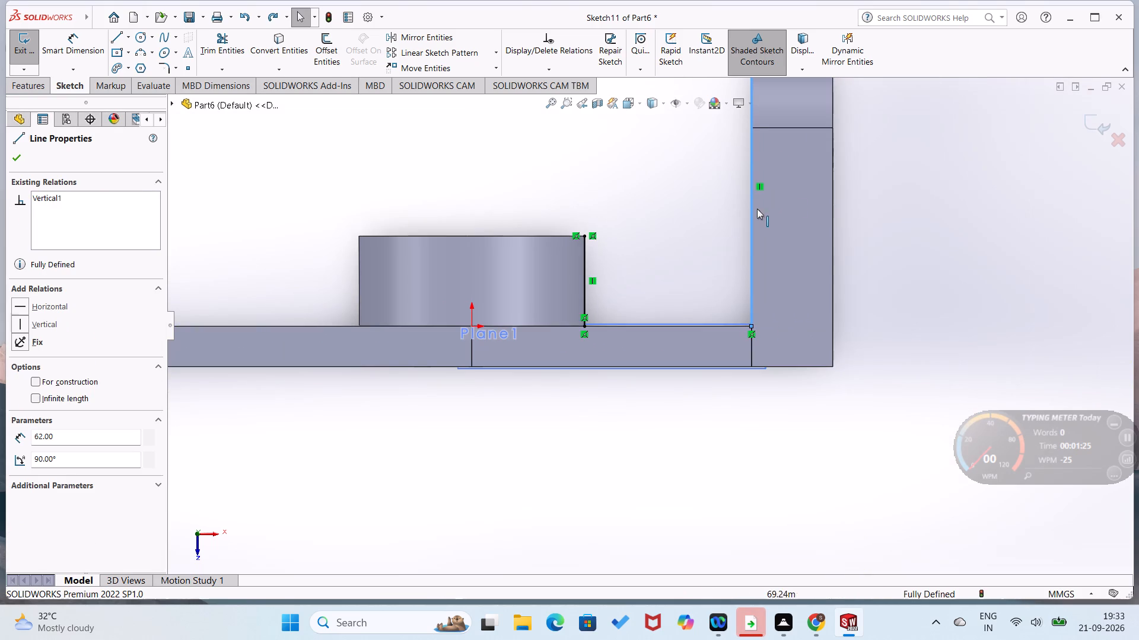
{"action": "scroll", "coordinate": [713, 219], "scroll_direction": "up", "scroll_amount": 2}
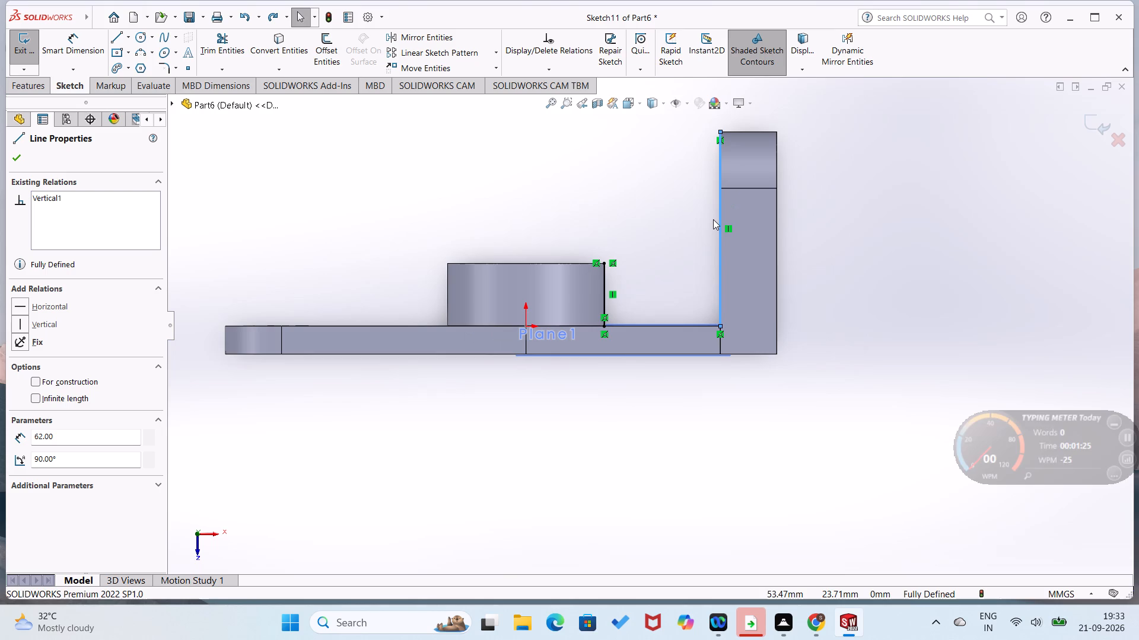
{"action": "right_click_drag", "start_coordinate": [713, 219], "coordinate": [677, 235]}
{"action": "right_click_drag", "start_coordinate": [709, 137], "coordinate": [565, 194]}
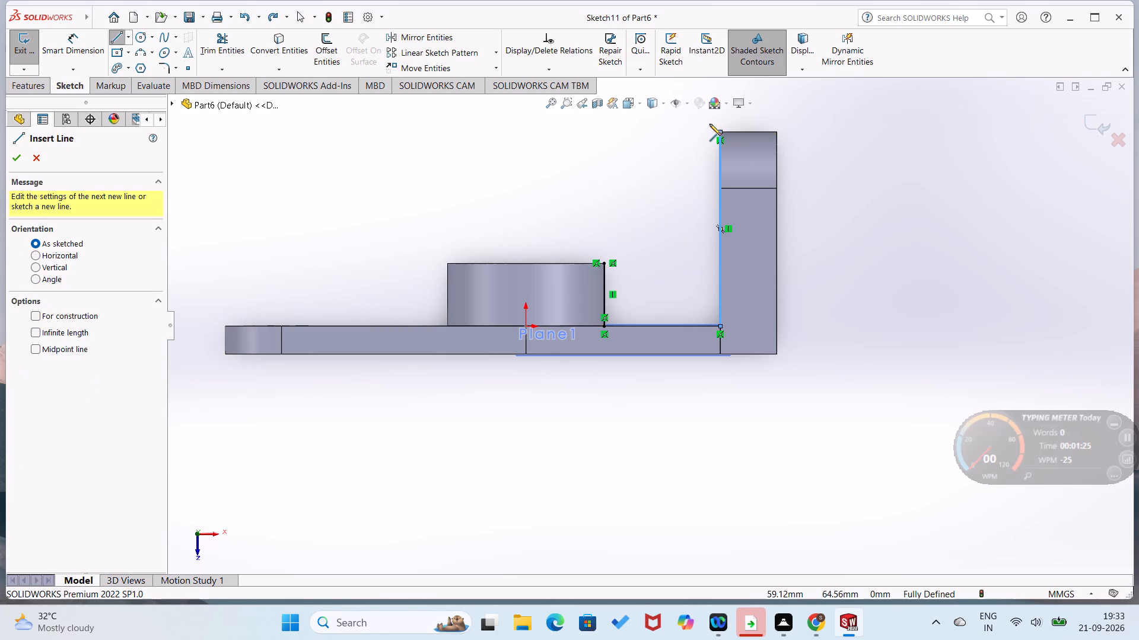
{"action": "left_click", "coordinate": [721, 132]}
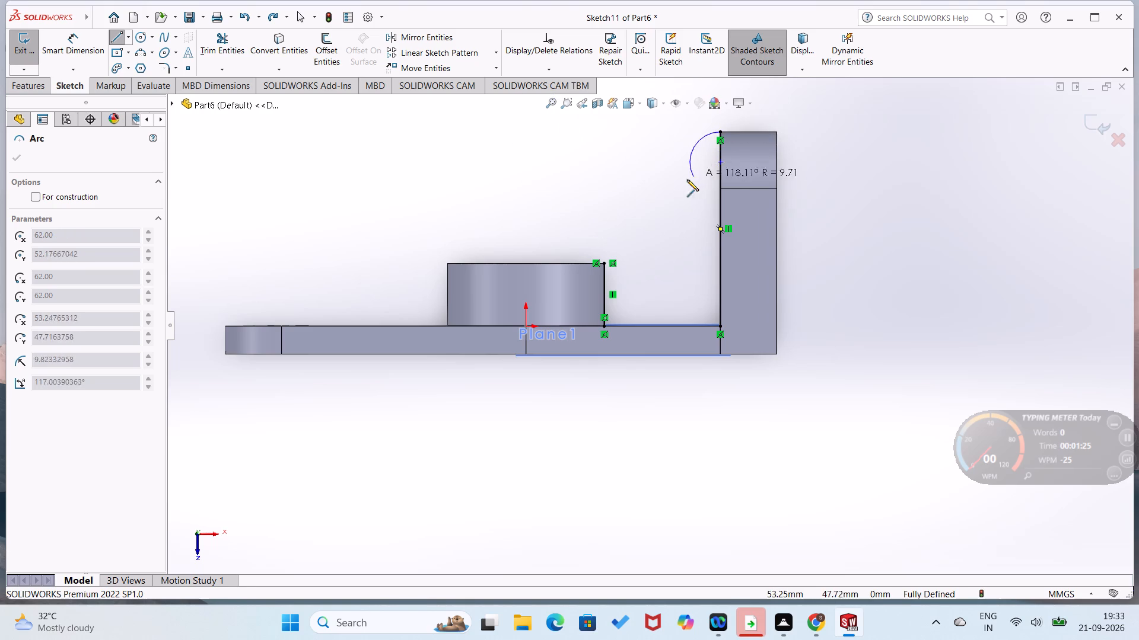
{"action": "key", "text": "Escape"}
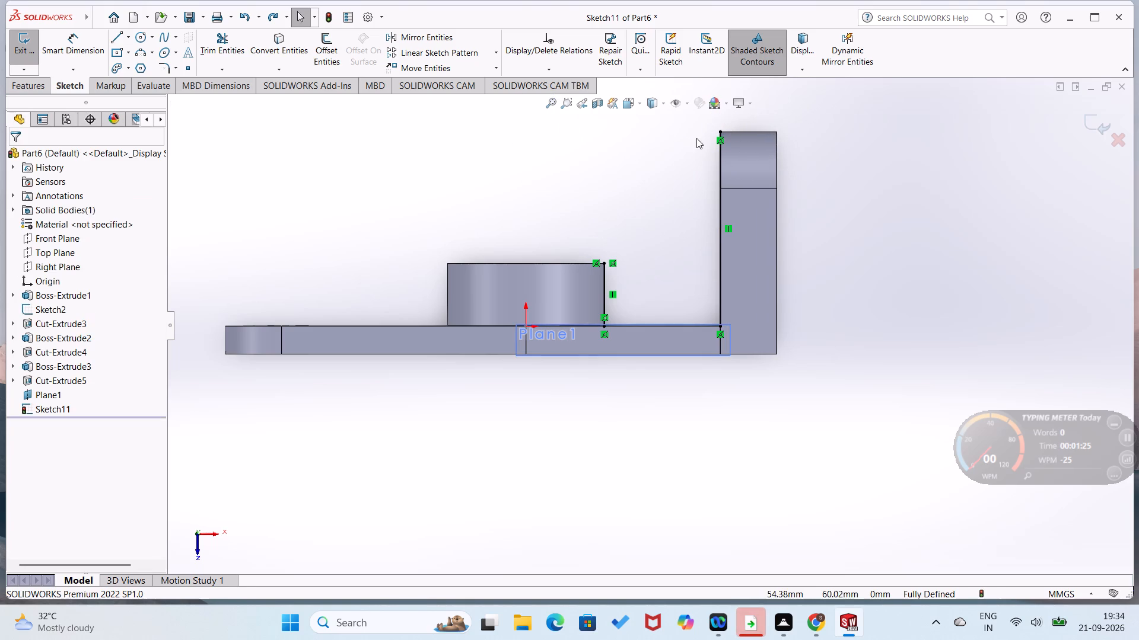
Draw a tangent arc of about 42 mm radius from the top of the upright line to the boss line's upper end.
{"action": "right_click_drag", "start_coordinate": [696, 140], "coordinate": [639, 168]}
{"action": "left_click", "coordinate": [718, 130]}
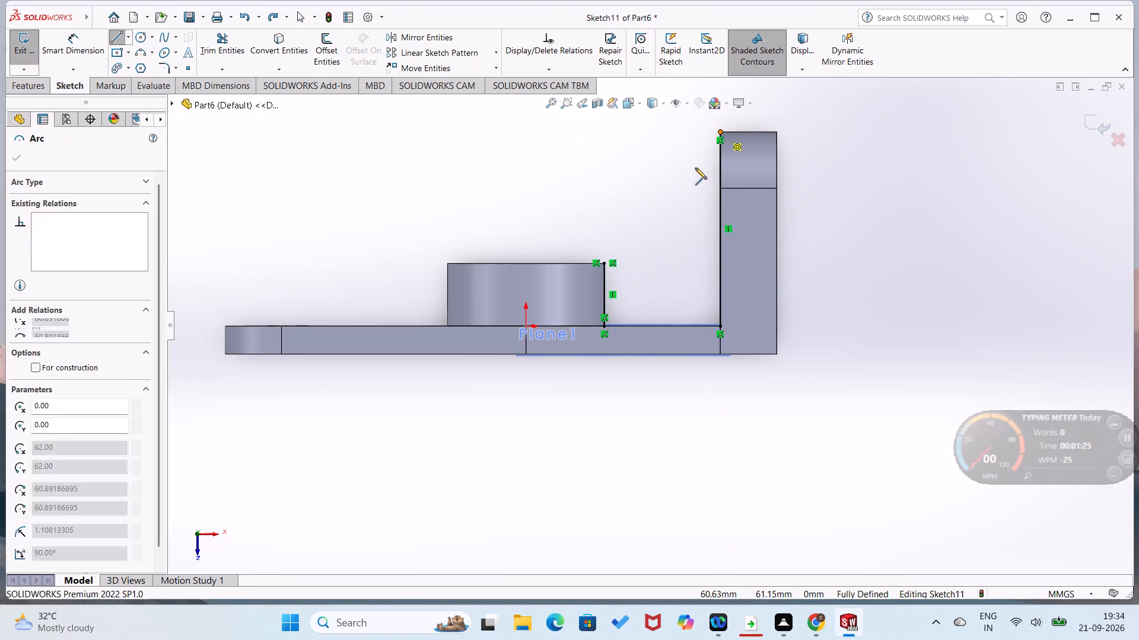
{"action": "left_click", "coordinate": [604, 263]}
{"action": "right_click_drag", "start_coordinate": [617, 232], "coordinate": [657, 164]}
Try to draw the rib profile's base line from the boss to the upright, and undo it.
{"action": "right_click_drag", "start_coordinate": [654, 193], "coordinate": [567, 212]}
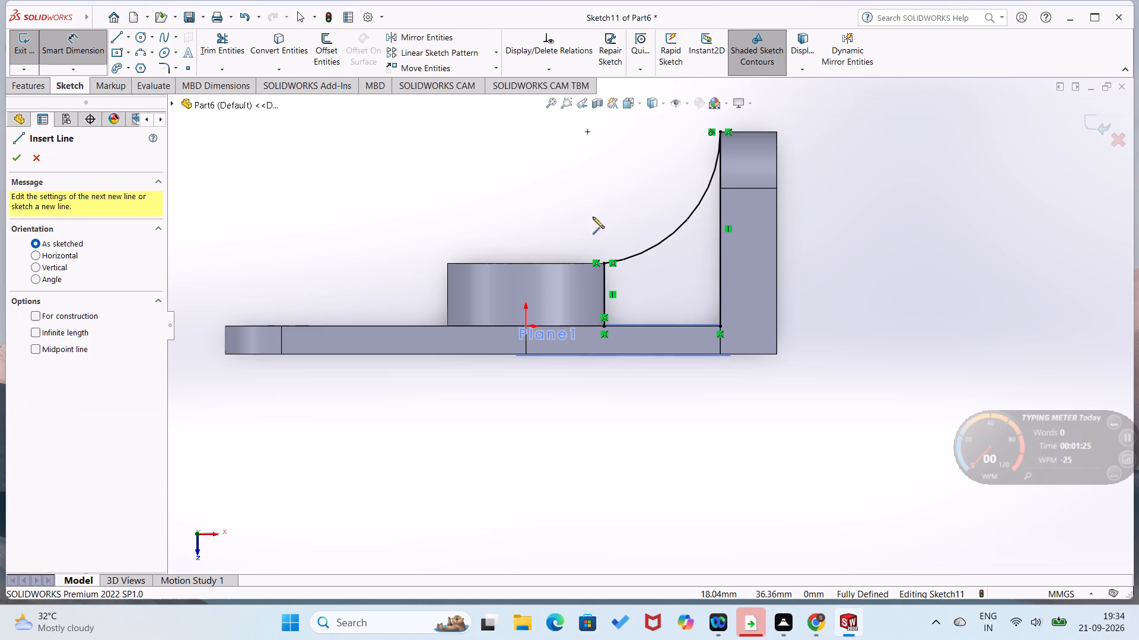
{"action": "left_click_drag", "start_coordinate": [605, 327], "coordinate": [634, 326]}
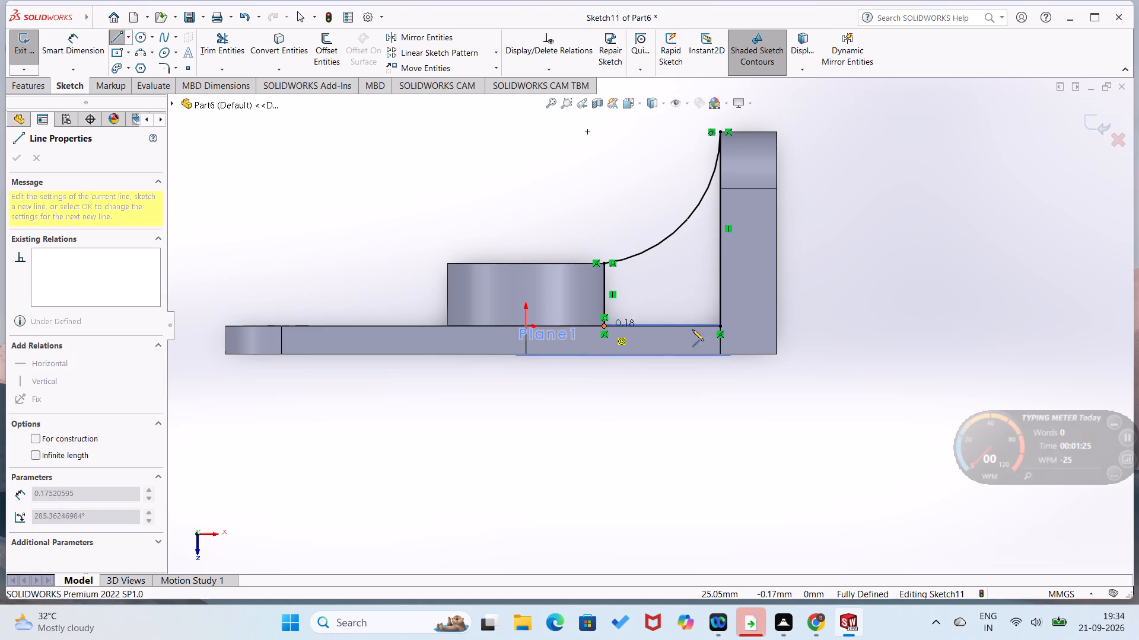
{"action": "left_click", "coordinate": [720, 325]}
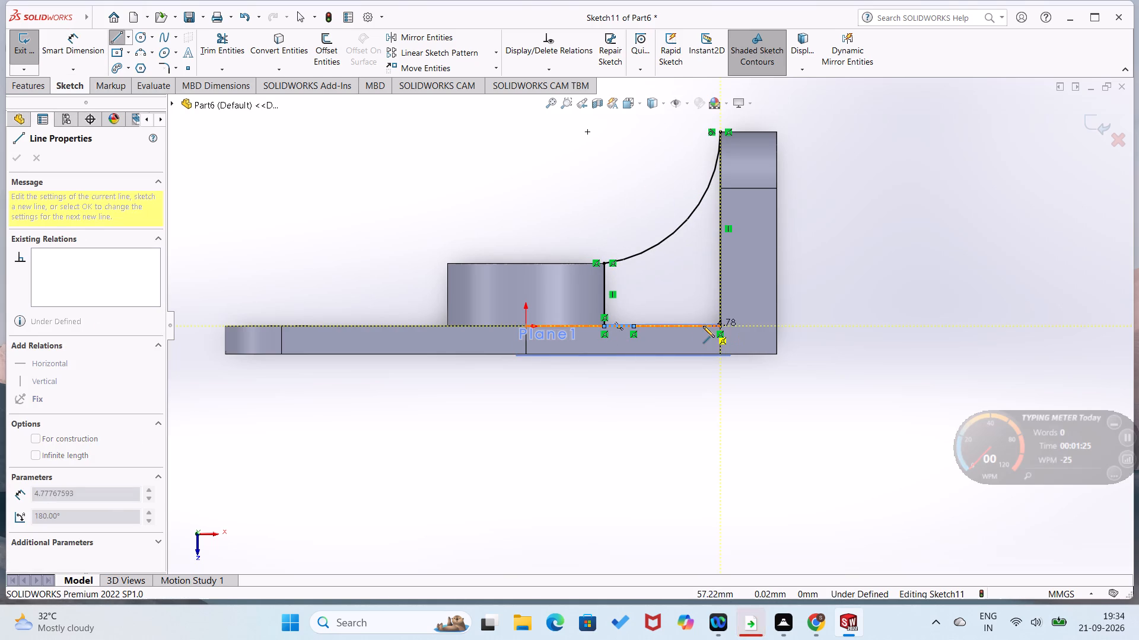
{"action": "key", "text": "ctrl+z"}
Close the rib profile with a horizontal line along the base plate's top, from the boss line's lower end to the upright.
{"action": "right_click_drag", "start_coordinate": [691, 281], "coordinate": [689, 281]}
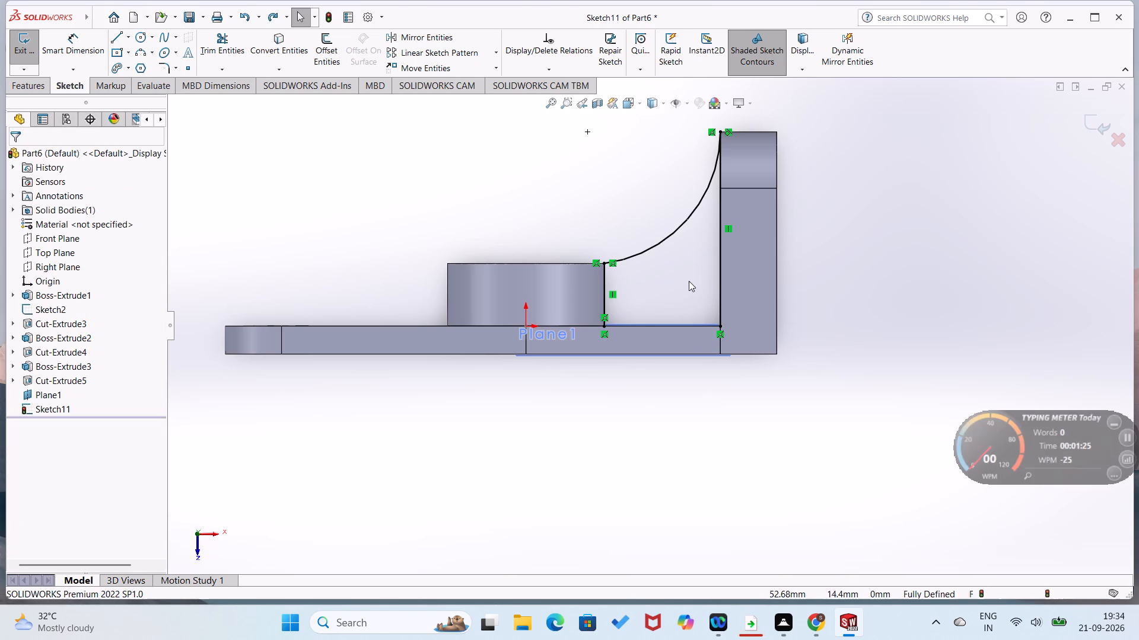
{"action": "right_click_drag", "start_coordinate": [689, 281], "coordinate": [590, 313]}
{"action": "left_click", "coordinate": [605, 327]}
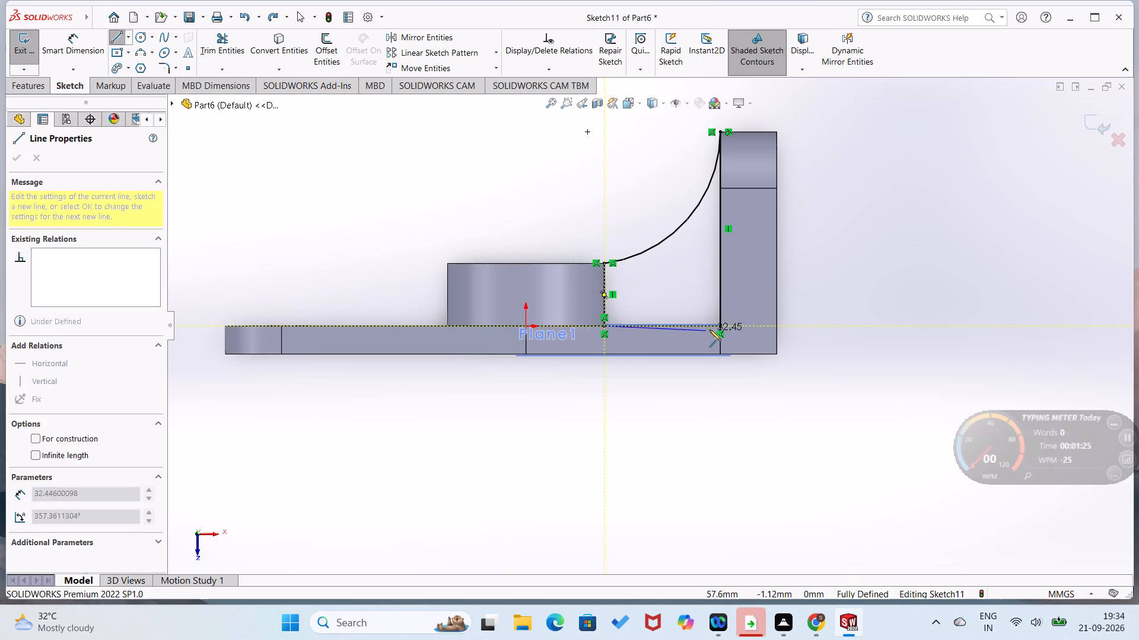
{"action": "left_click", "coordinate": [719, 326]}
{"action": "right_click_drag", "start_coordinate": [638, 241], "coordinate": [689, 149]}
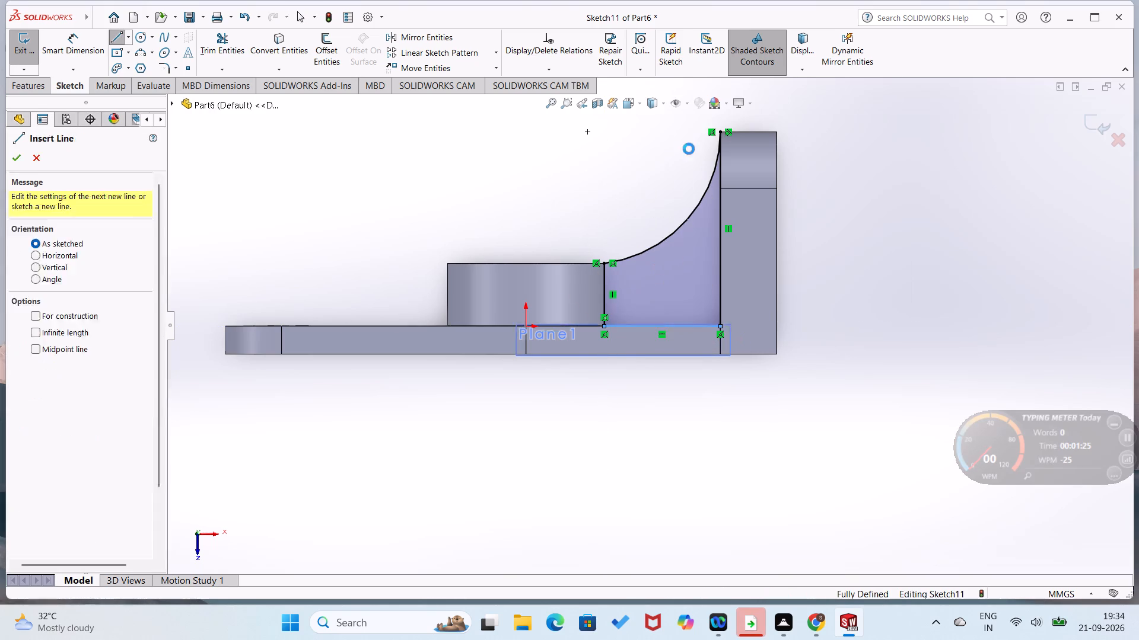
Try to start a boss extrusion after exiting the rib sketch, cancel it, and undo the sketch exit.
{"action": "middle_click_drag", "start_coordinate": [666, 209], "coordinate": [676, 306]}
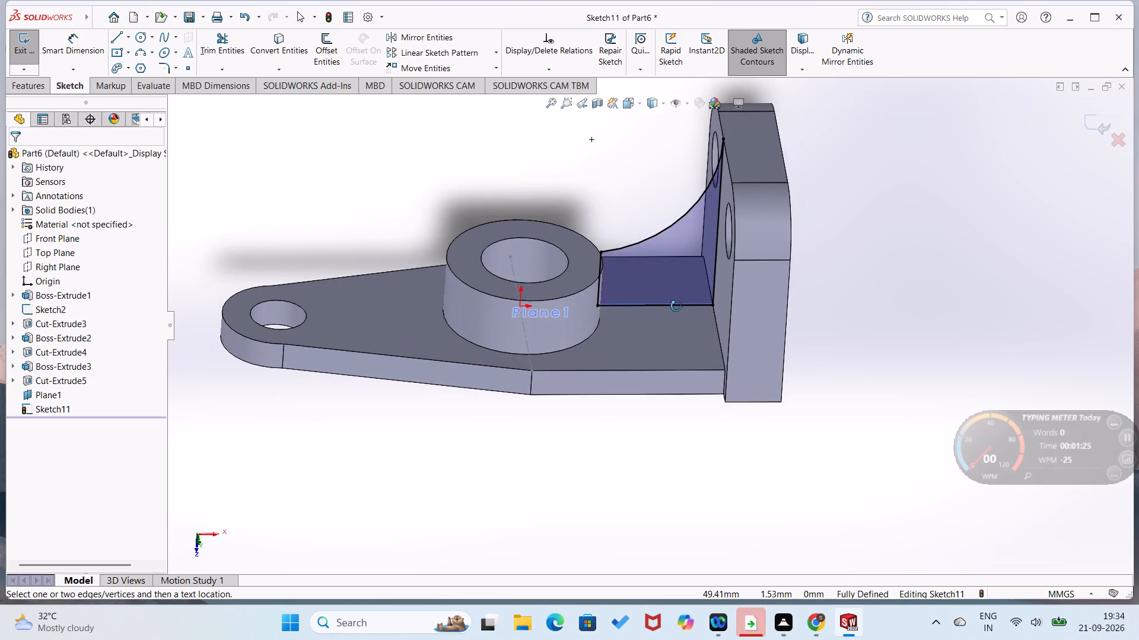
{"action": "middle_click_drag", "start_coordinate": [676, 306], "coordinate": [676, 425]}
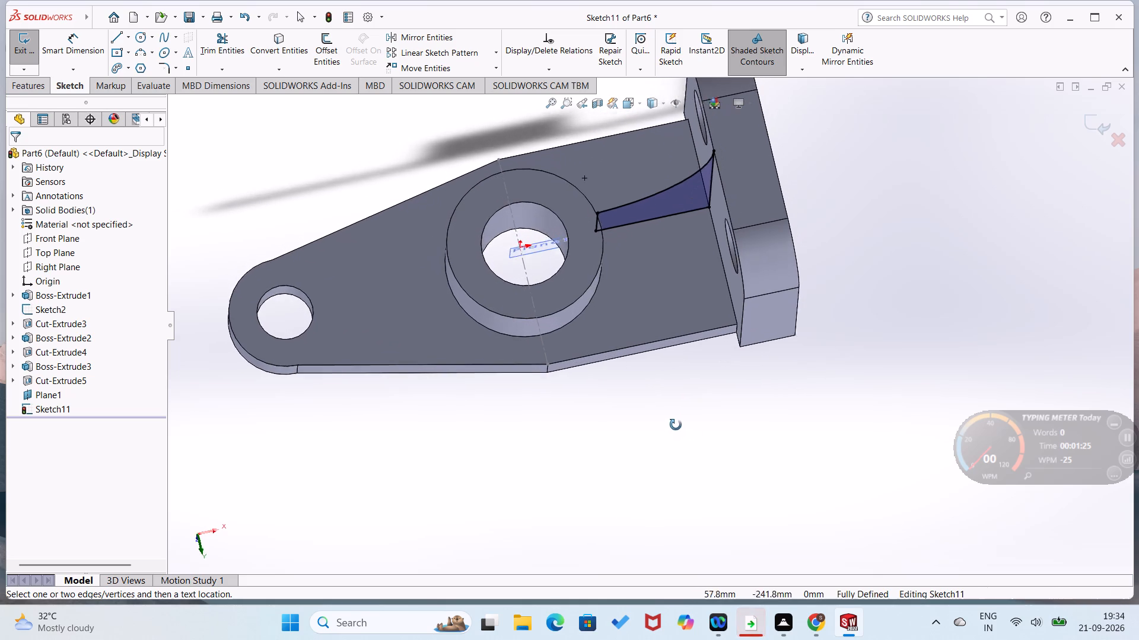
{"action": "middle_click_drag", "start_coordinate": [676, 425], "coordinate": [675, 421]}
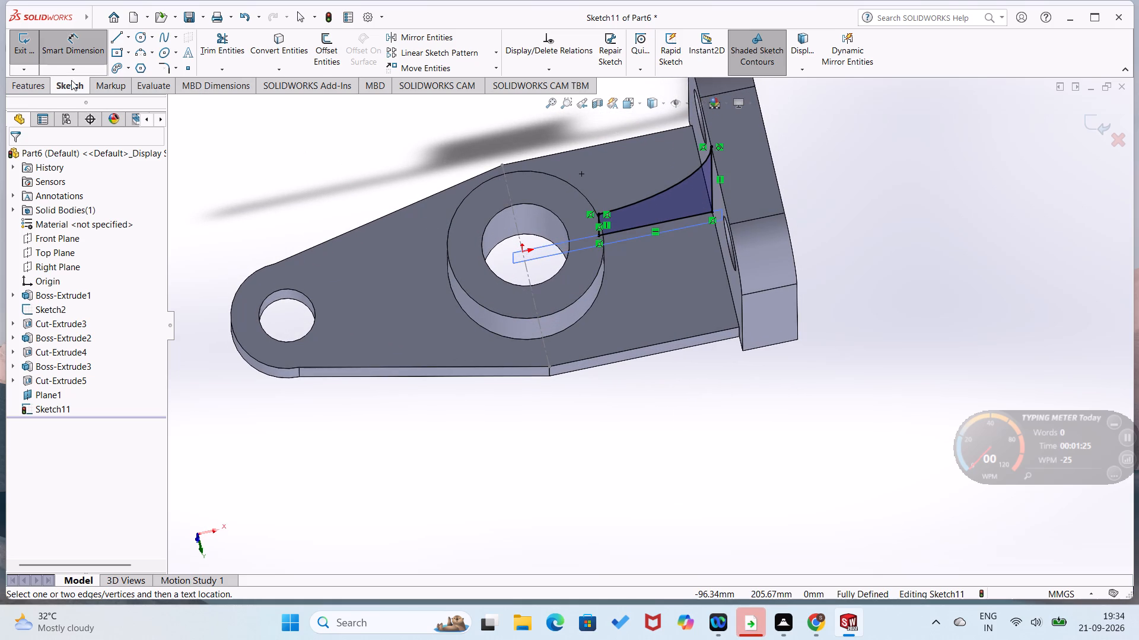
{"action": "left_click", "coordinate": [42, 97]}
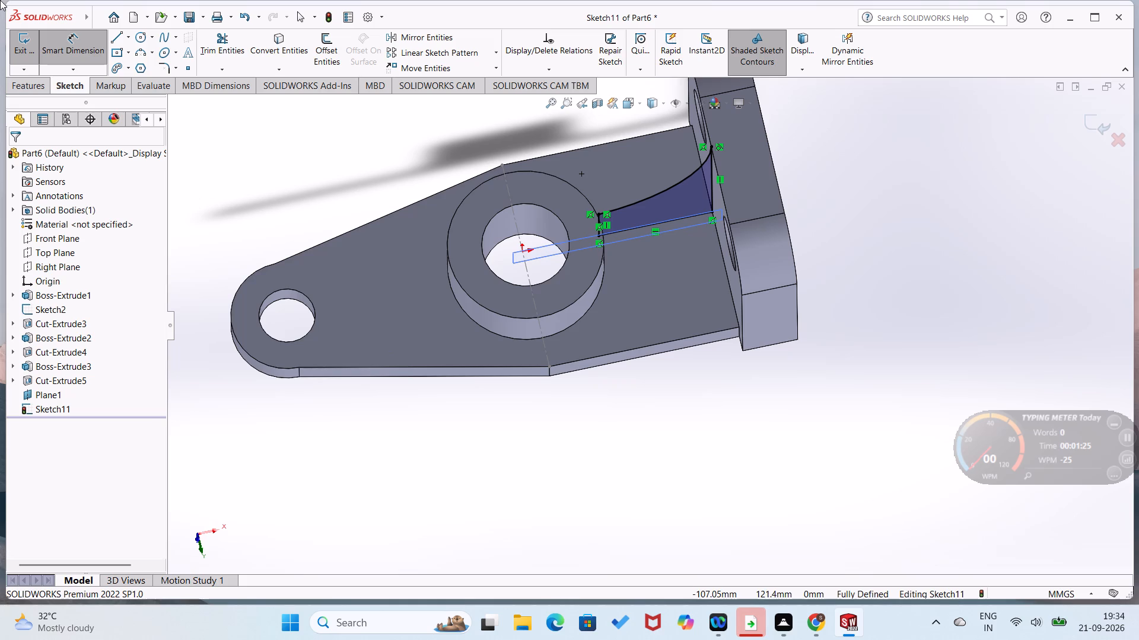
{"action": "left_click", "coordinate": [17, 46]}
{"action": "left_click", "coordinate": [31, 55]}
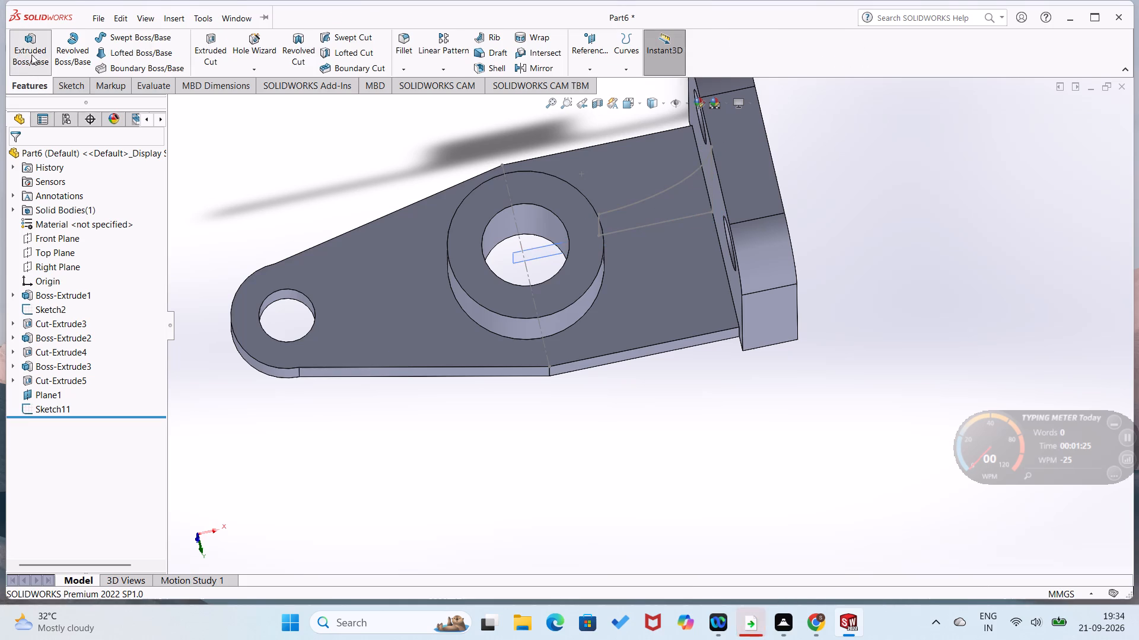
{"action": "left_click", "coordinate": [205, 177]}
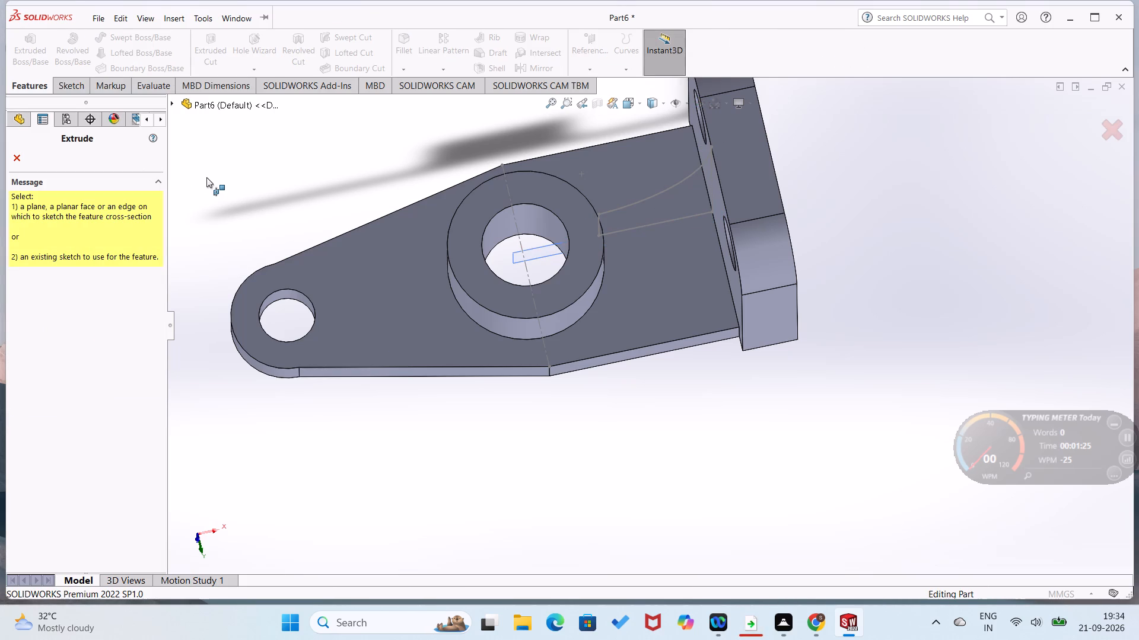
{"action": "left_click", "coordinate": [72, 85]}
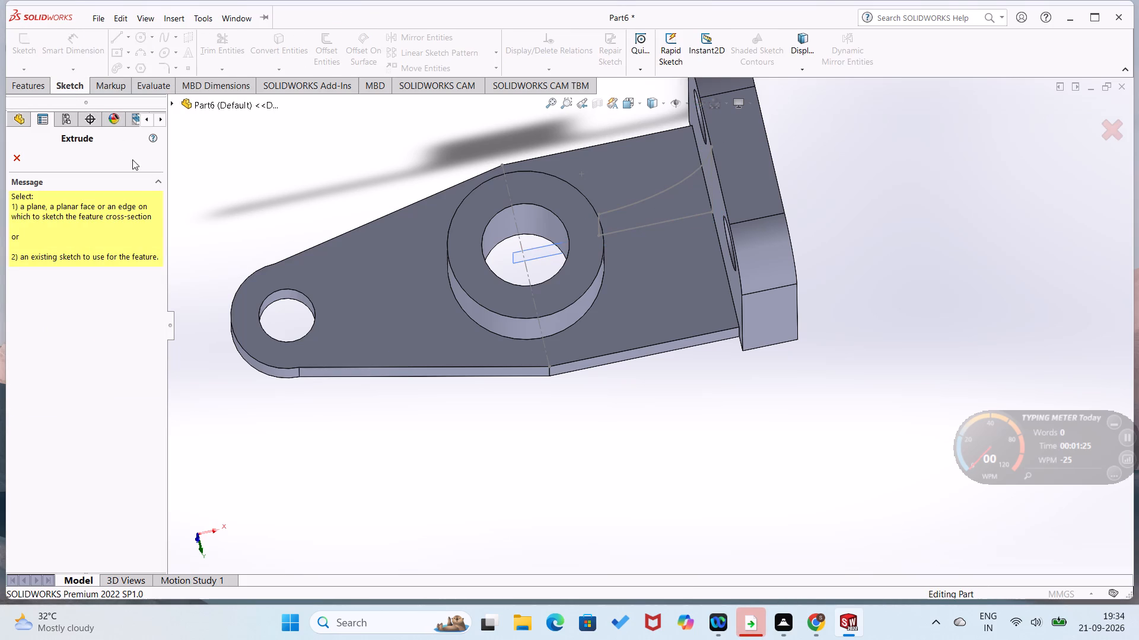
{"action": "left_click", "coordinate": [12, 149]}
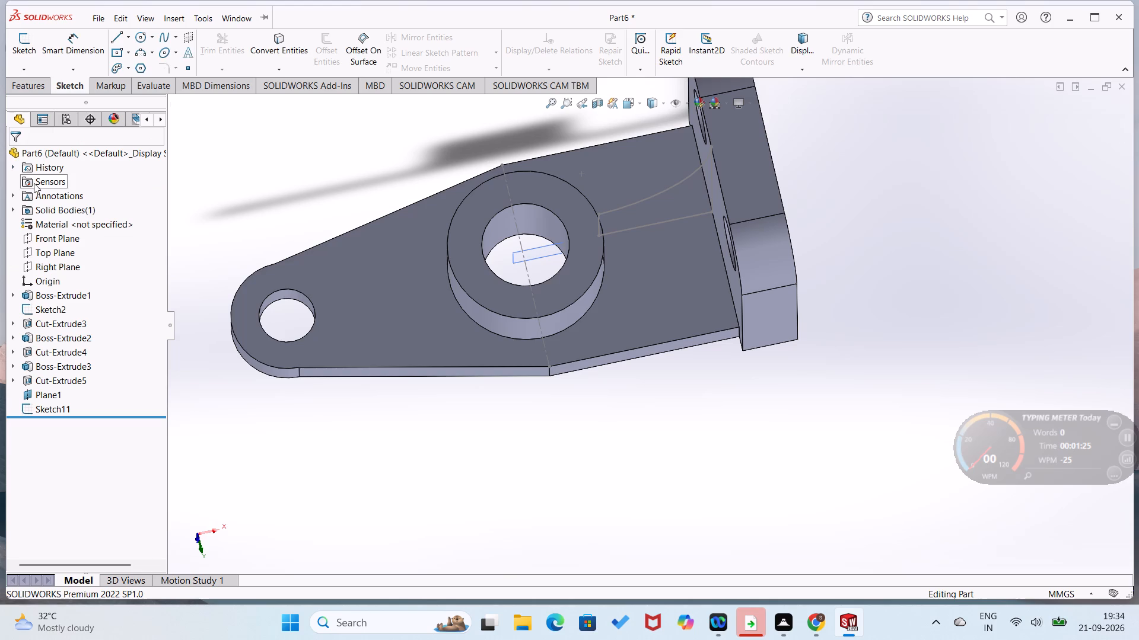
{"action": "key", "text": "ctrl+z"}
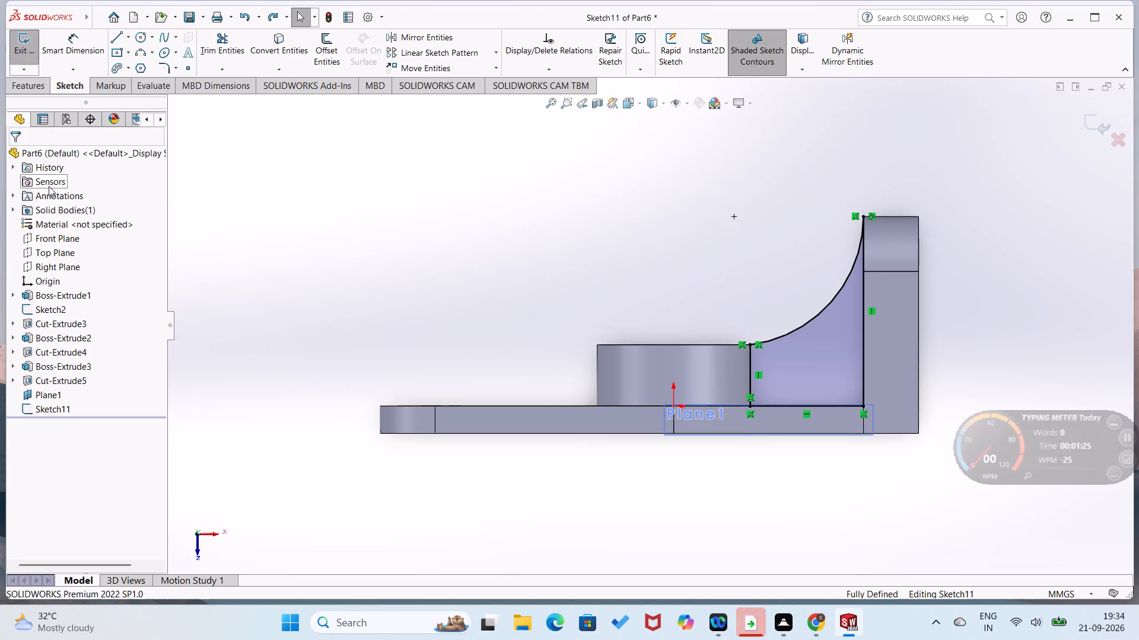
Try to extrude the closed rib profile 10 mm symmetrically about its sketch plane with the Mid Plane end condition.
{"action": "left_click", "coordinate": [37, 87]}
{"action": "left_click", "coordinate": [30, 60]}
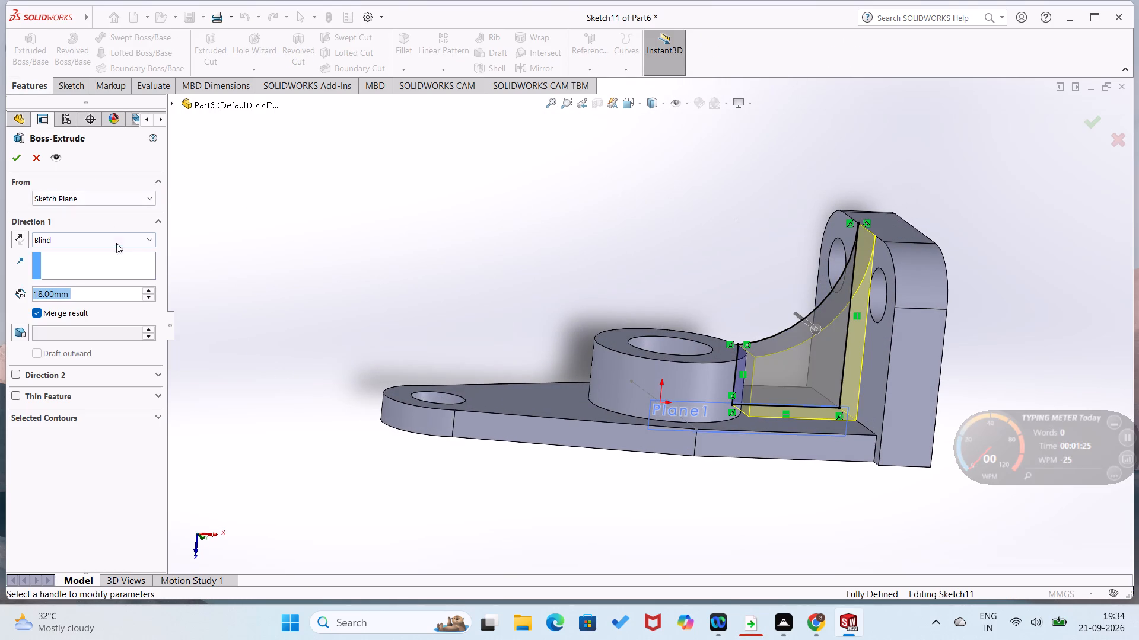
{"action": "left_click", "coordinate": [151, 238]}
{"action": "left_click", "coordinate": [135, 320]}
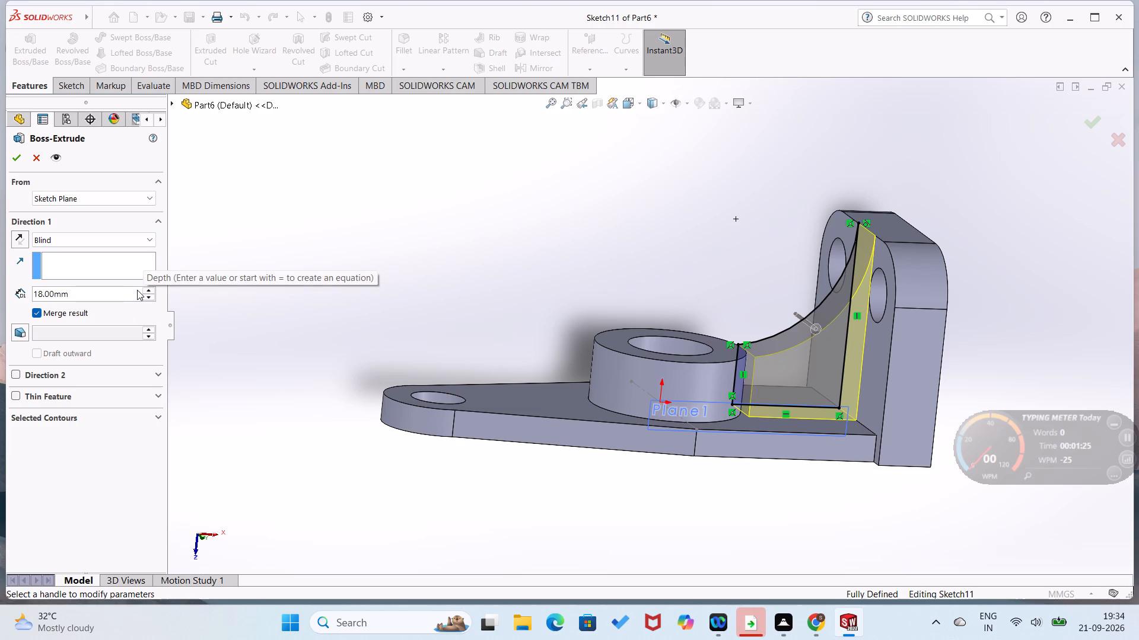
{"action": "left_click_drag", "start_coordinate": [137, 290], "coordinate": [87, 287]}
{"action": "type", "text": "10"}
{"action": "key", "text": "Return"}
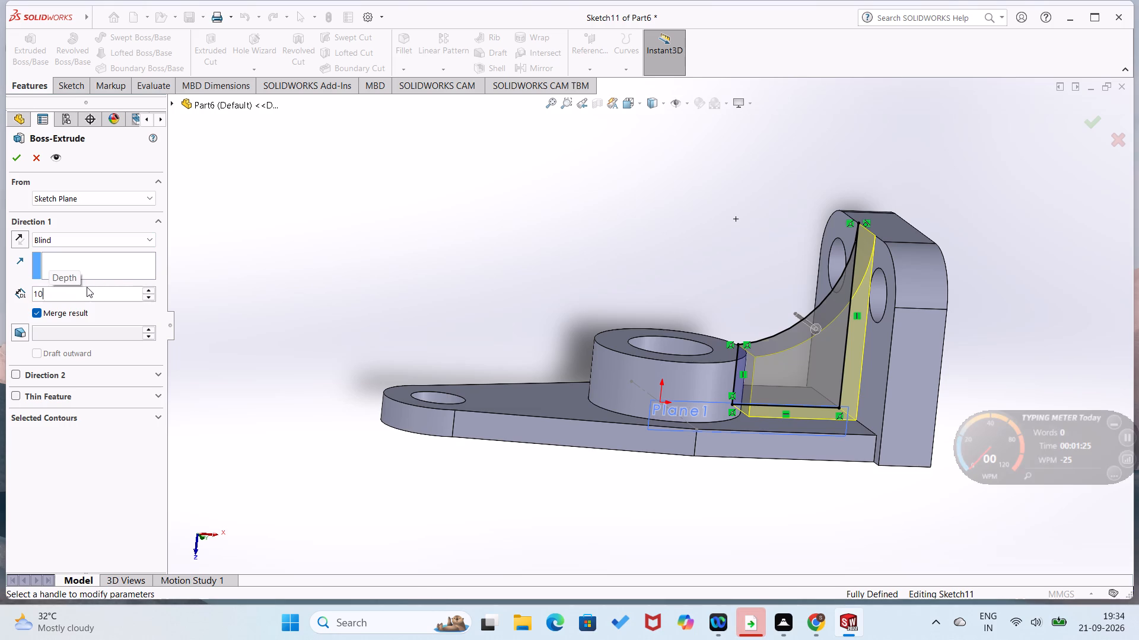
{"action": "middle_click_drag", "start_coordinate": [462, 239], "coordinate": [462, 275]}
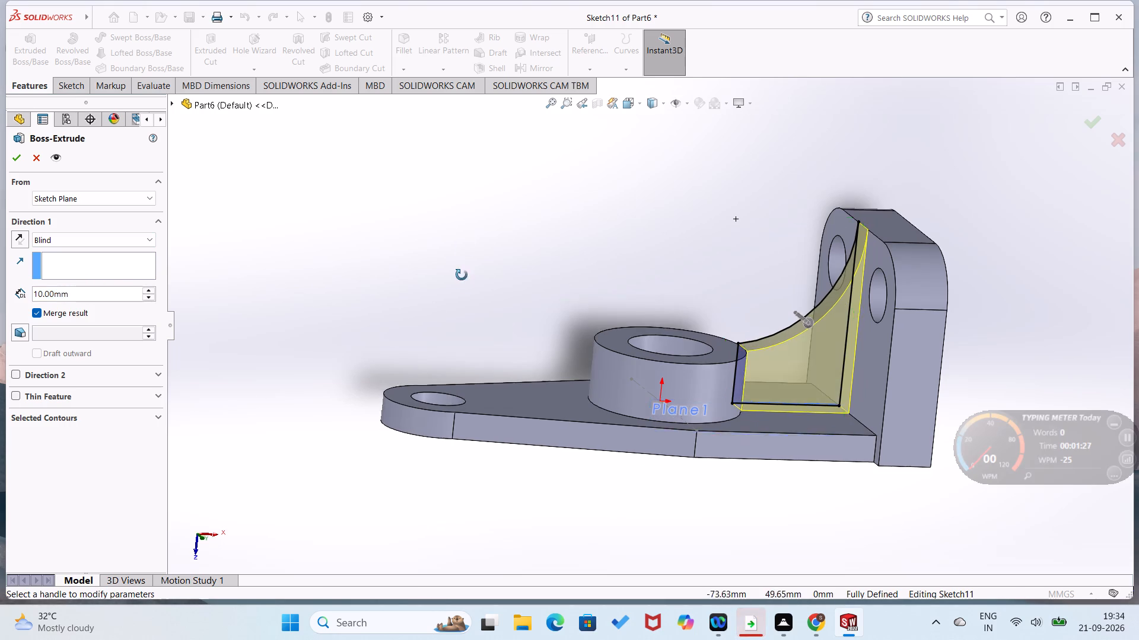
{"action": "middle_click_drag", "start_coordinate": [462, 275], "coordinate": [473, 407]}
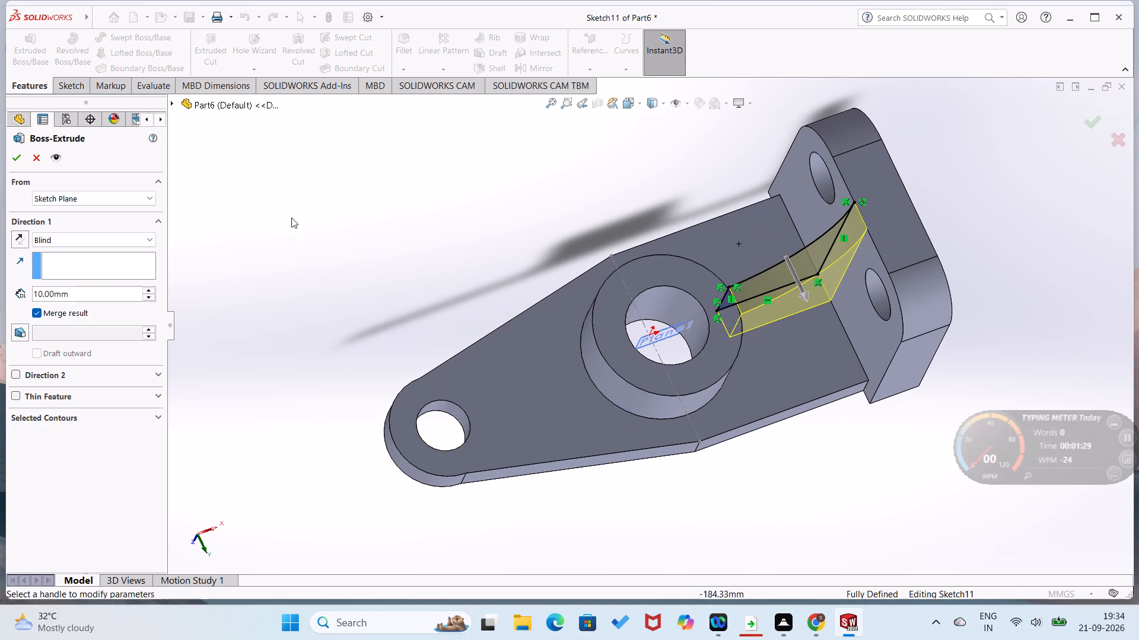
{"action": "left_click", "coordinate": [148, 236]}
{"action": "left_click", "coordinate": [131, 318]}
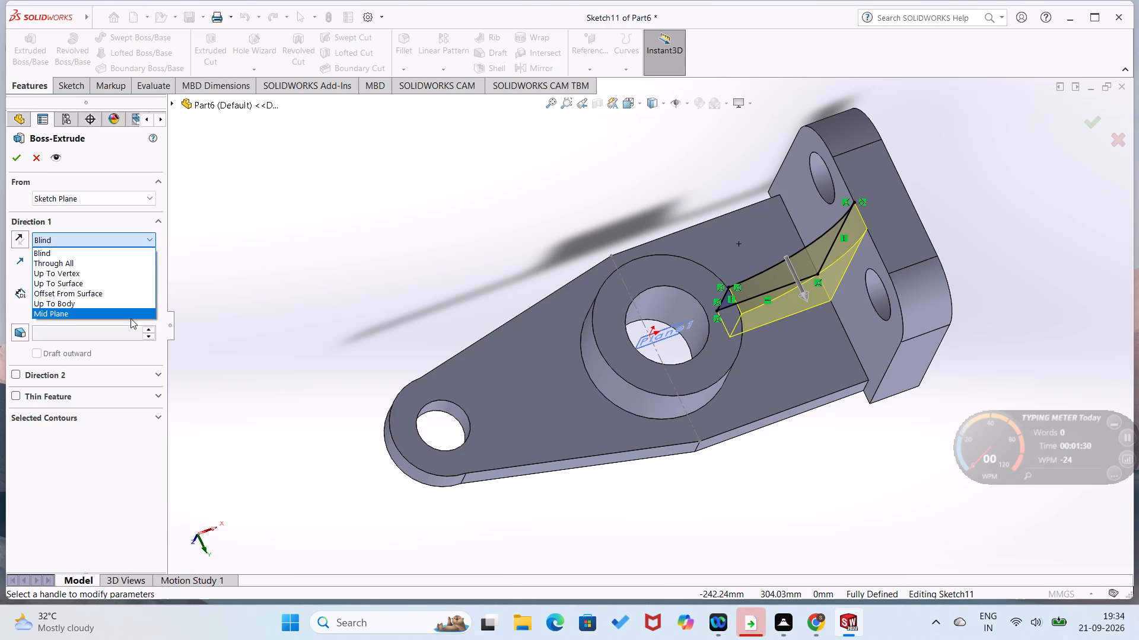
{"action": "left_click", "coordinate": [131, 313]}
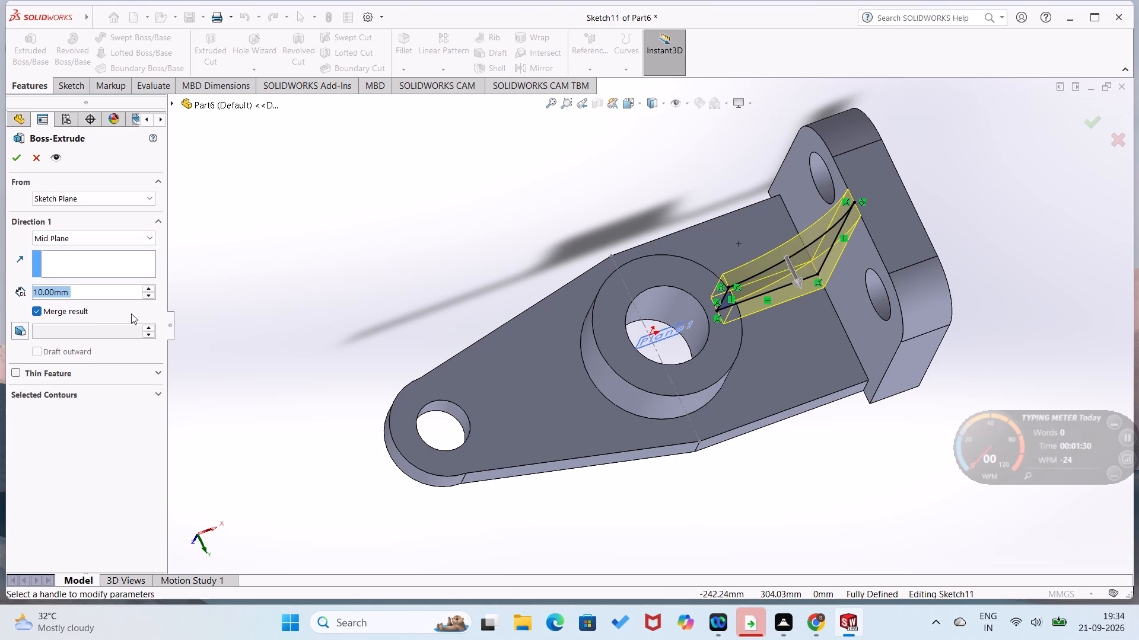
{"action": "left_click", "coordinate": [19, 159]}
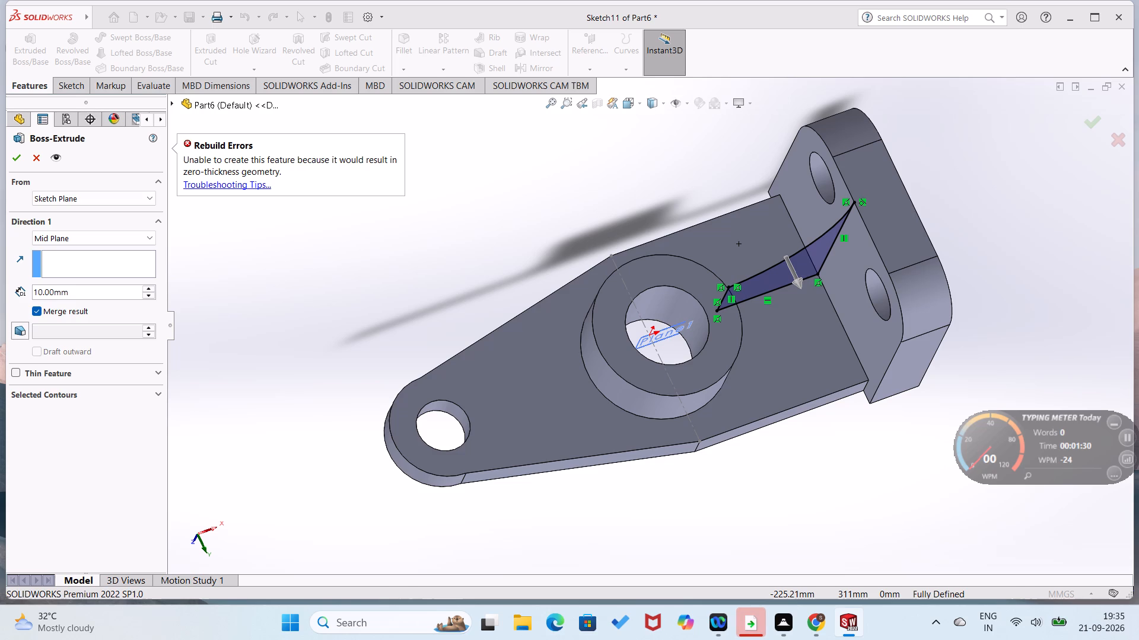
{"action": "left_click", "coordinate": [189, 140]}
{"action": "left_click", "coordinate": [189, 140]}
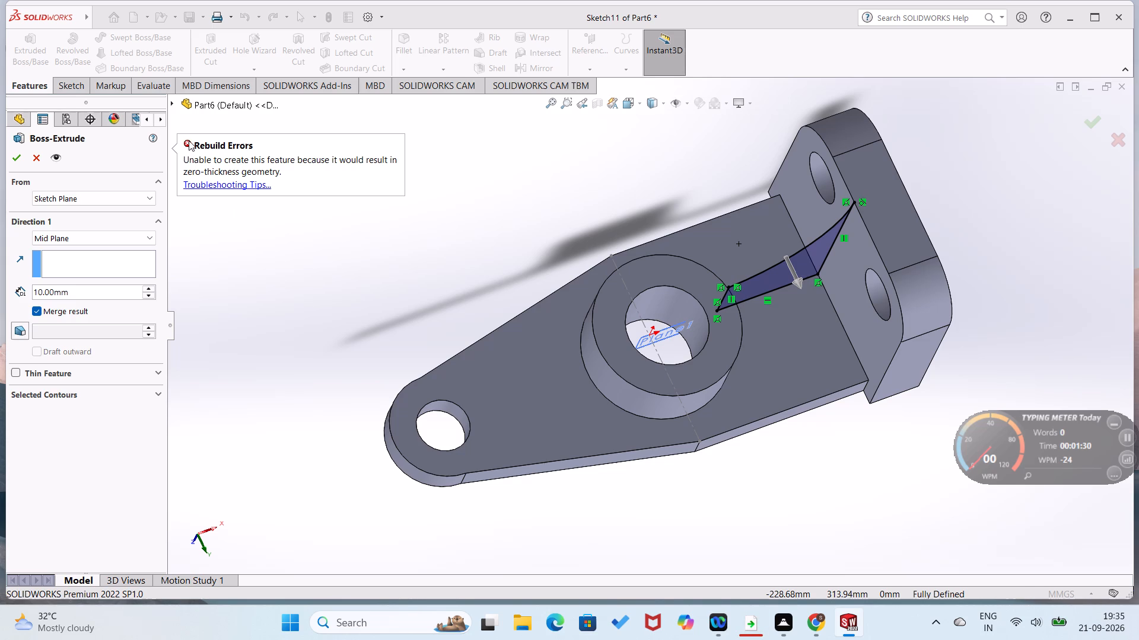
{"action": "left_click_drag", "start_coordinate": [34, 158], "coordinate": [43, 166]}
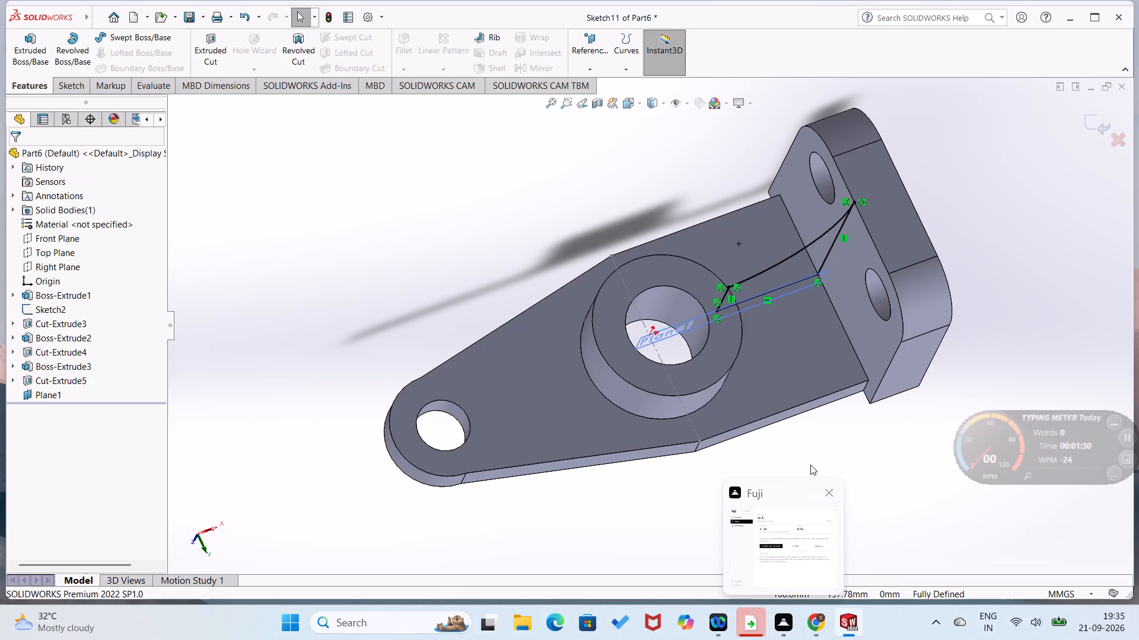
Examine the rib sketch's position relative to the boss, base plate and upright from the standard view directions.
{"action": "middle_click_drag", "start_coordinate": [843, 443], "coordinate": [813, 305]}
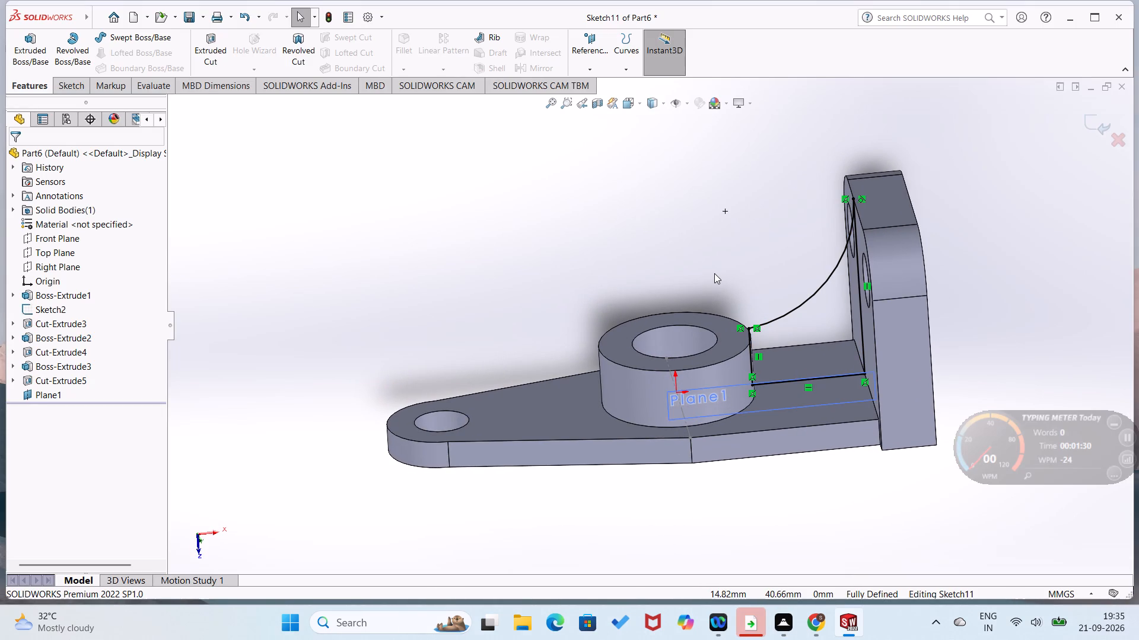
{"action": "key", "text": "ctrl+7"}
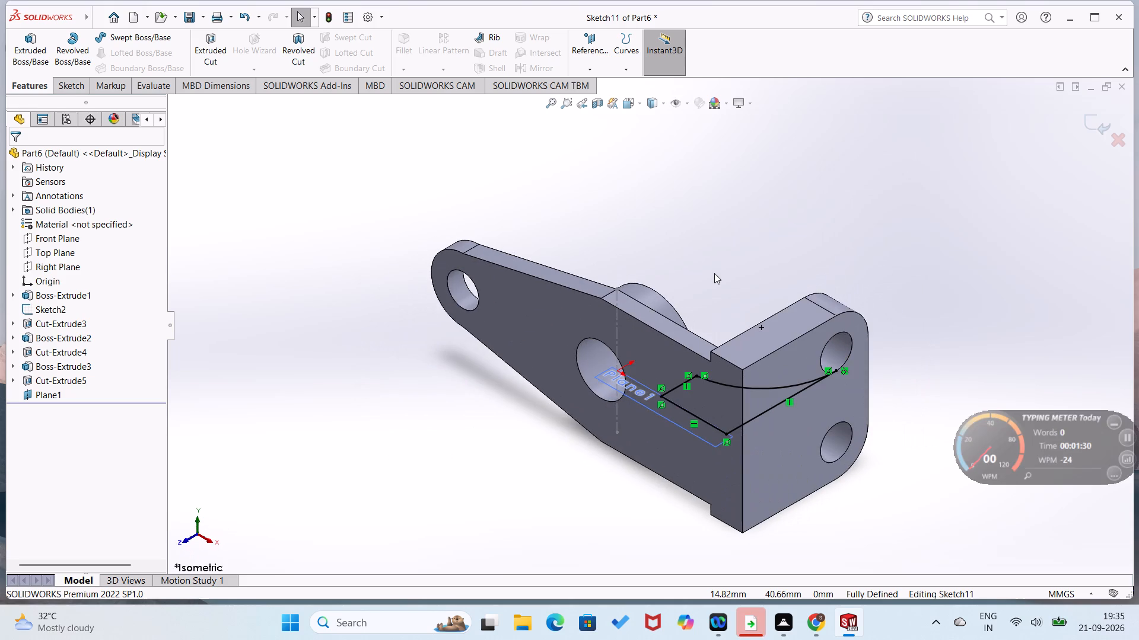
{"action": "key", "text": "ctrl+6"}
{"action": "key", "text": "ctrl+8"}
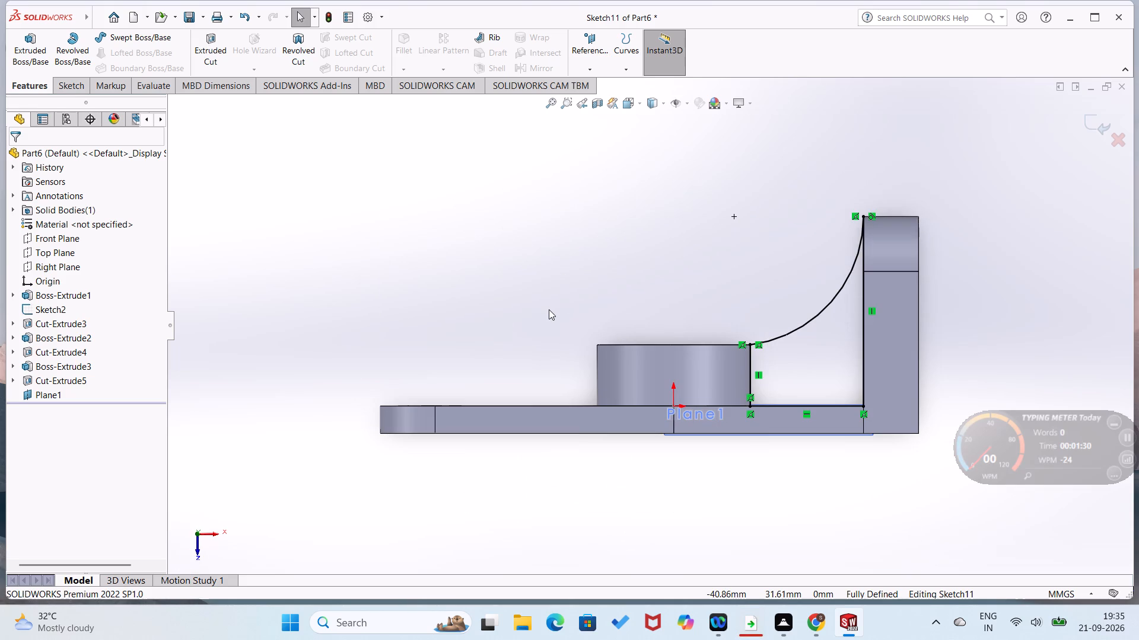
{"action": "key", "text": "ctrl+1"}
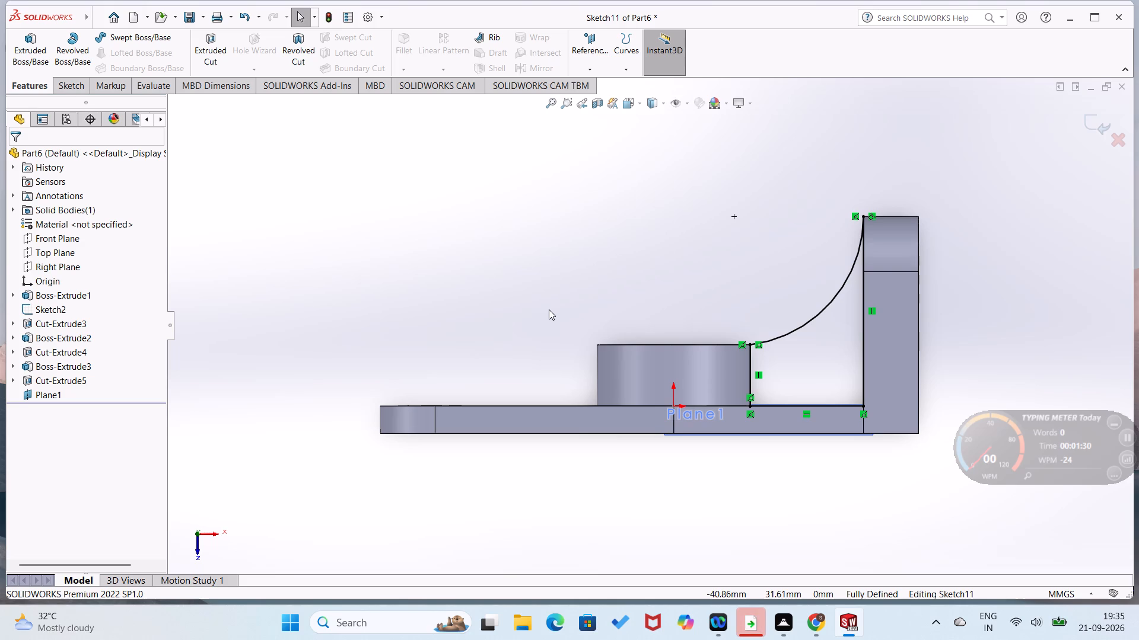
{"action": "key", "text": "ctrl+2"}
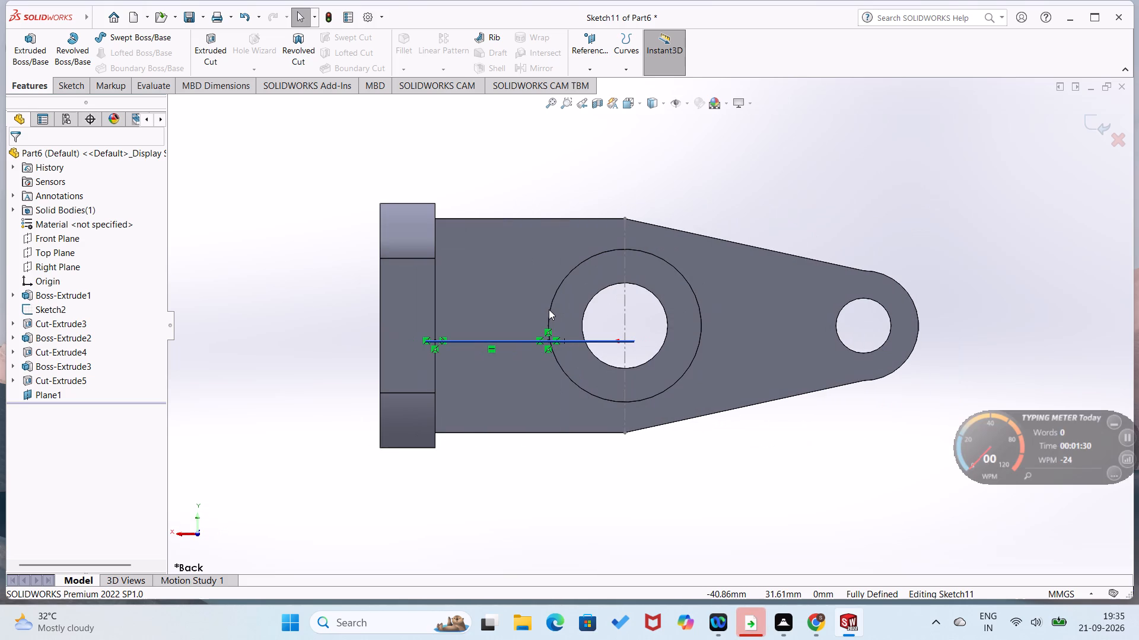
{"action": "key", "text": "ctrl+3"}
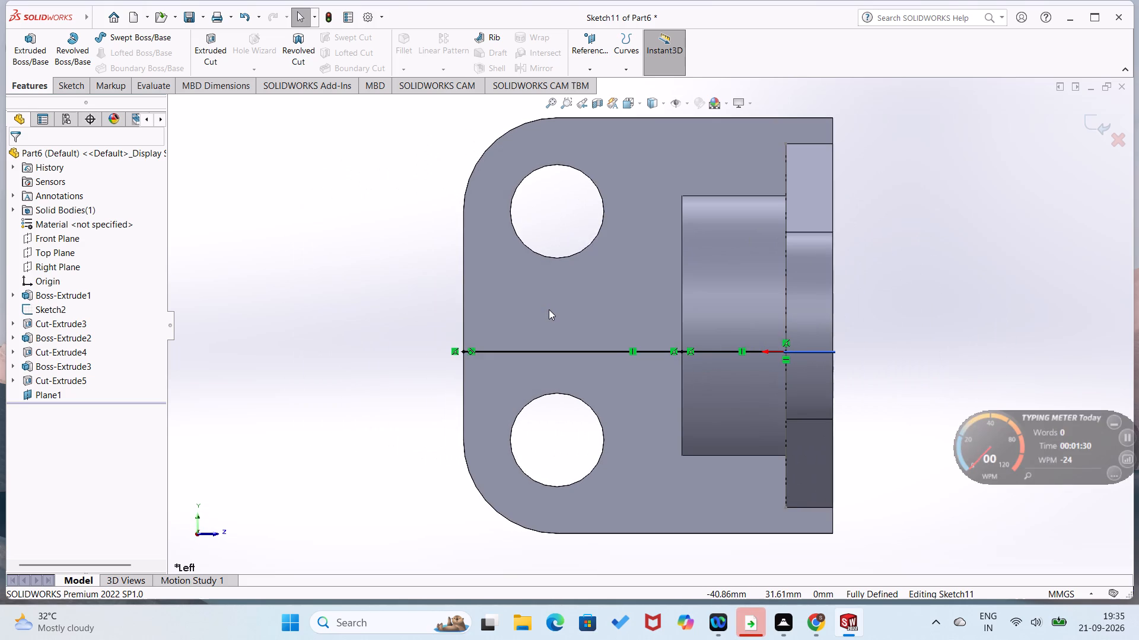
{"action": "key", "text": "ctrl+4"}
{"action": "key", "text": "ctrl+5"}
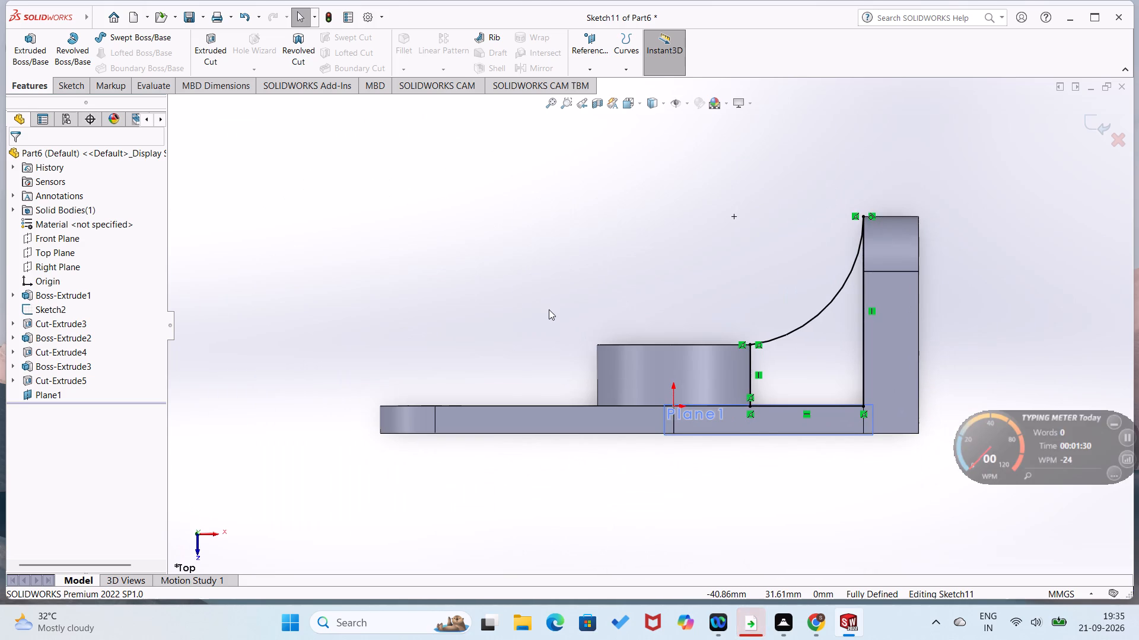
{"action": "key", "text": "ctrl+6"}
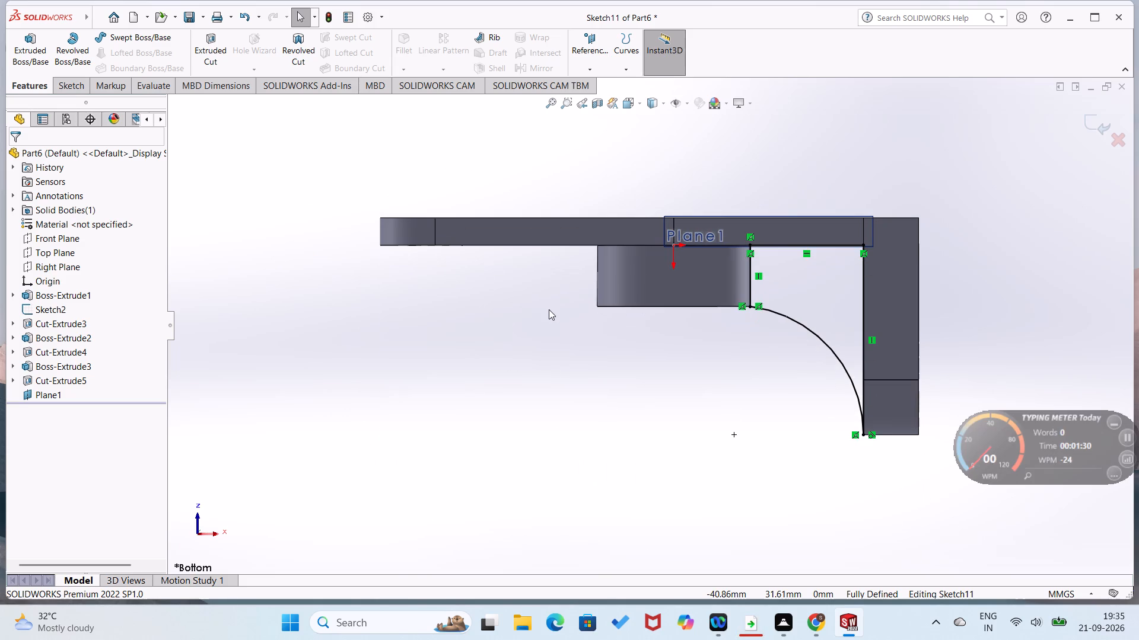
{"action": "key", "text": "ctrl+7"}
{"action": "key", "text": "ctrl+8"}
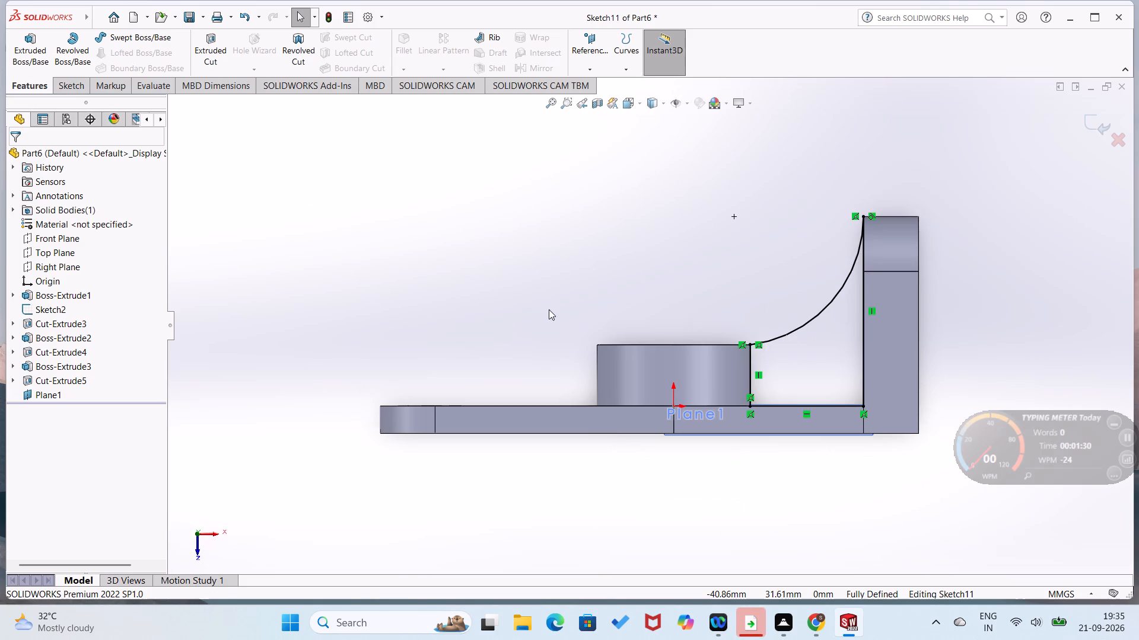
{"action": "key", "text": "ctrl+9"}
{"action": "key", "text": "ctrl+0"}
{"action": "middle_click_drag", "start_coordinate": [565, 449], "coordinate": [615, 522]}
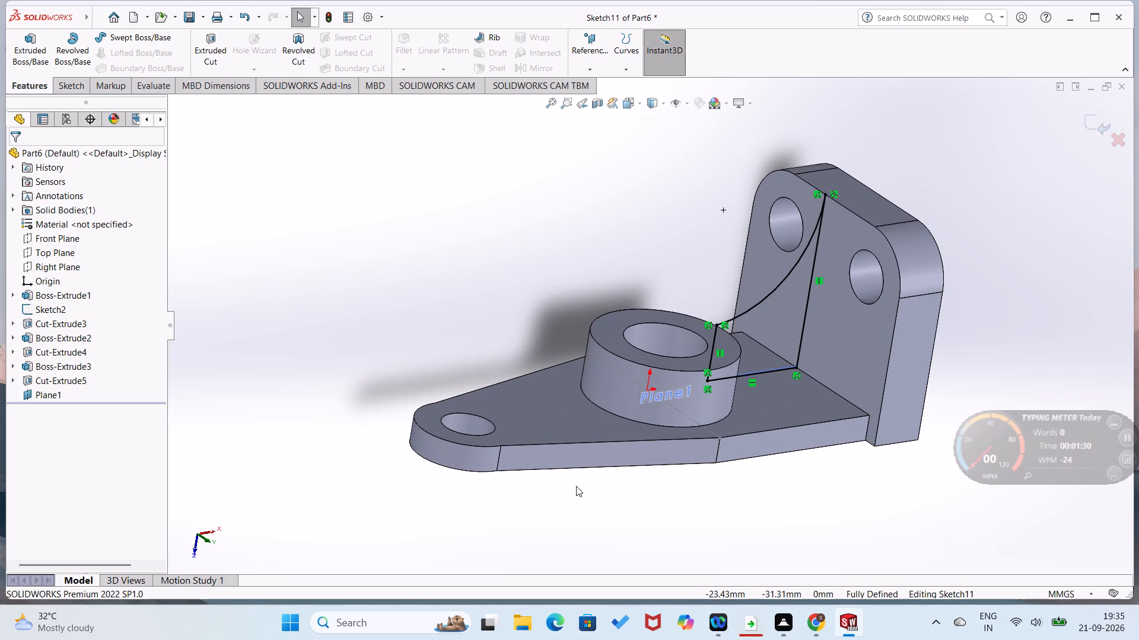
Undo all the rib profile's sketch lines and its arc, leaving the rib sketch empty.
{"action": "key", "text": "ctrl+z"}
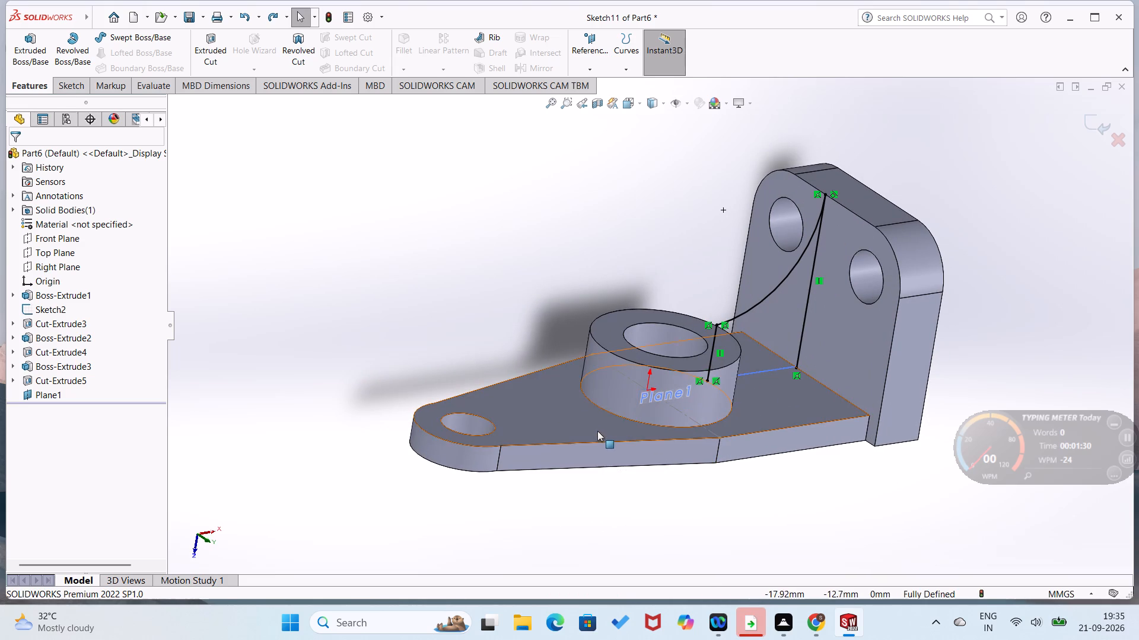
{"action": "key", "text": "ctrl+z"}
{"action": "key", "text": "ctrl+z"}
{"action": "key", "text": "ctrl+z"}
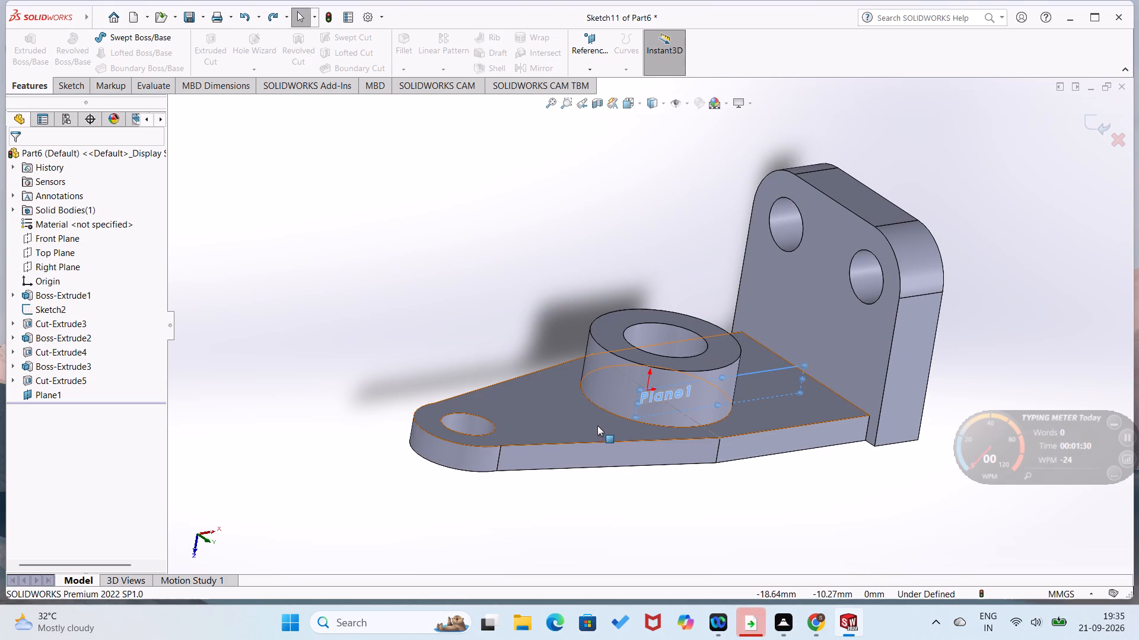
{"action": "left_click", "coordinate": [478, 320]}
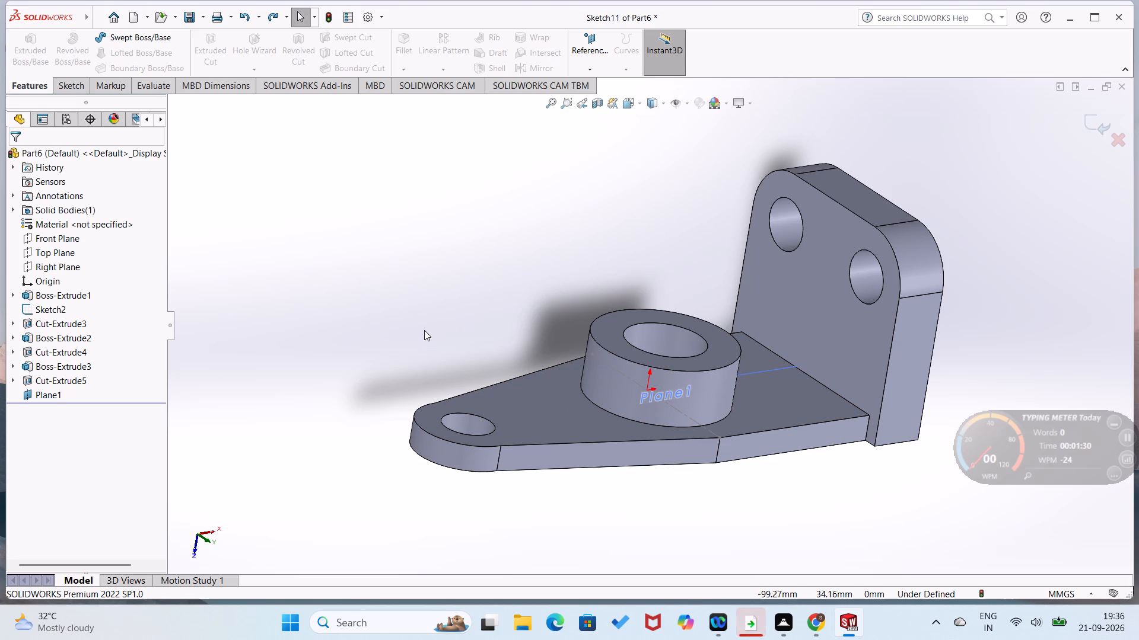
Save the part in the Documents folder as mondayy33333333, without rebuilding it.
{"action": "key", "text": "ctrl+s"}
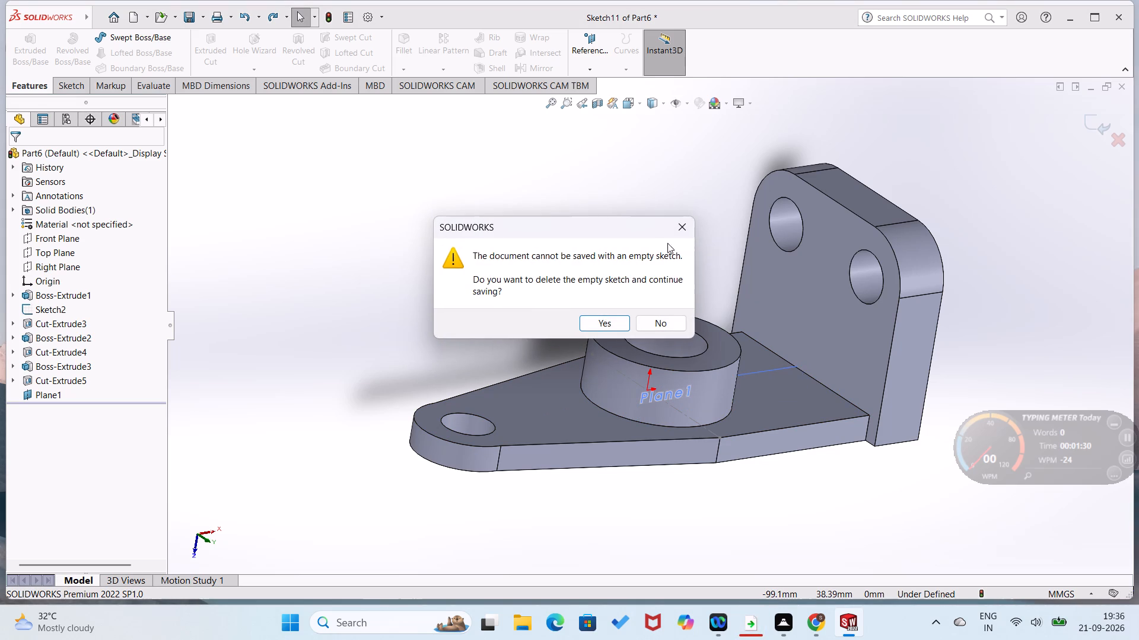
{"action": "left_click", "coordinate": [680, 228]}
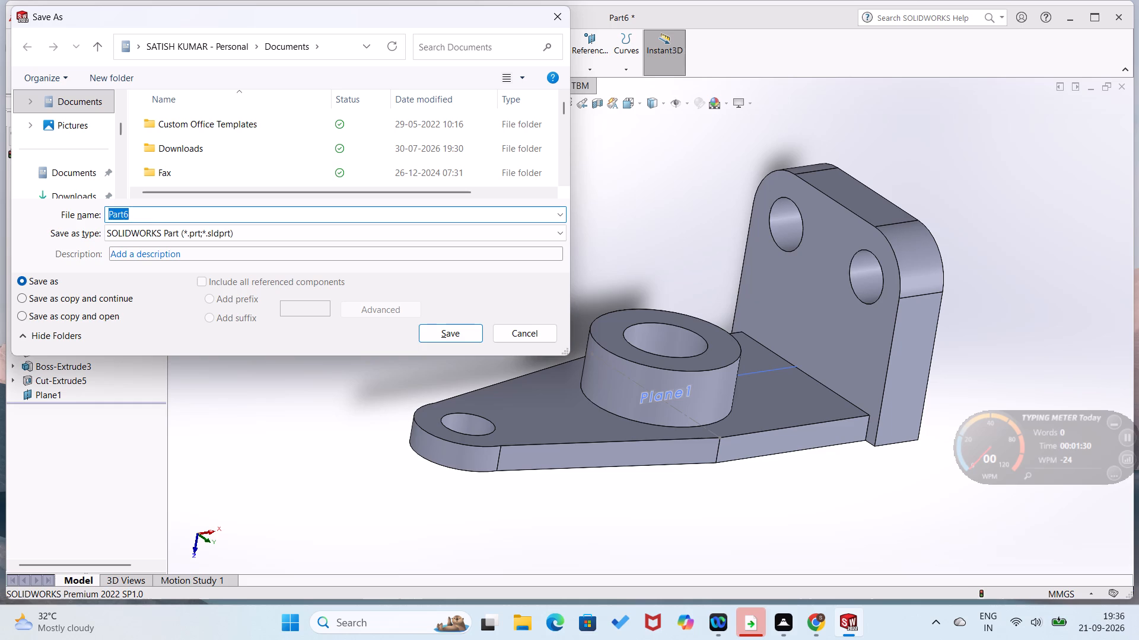
{"action": "type", "text": "mi"}
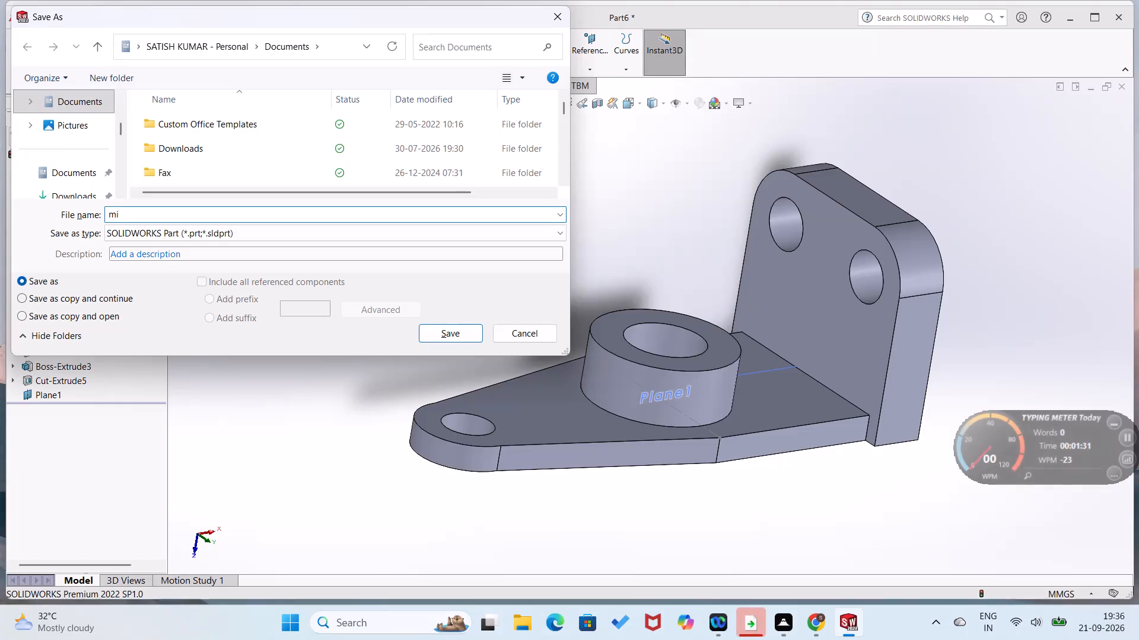
{"action": "key", "text": "BackSpace"}
{"action": "type", "text": "ondayy"}
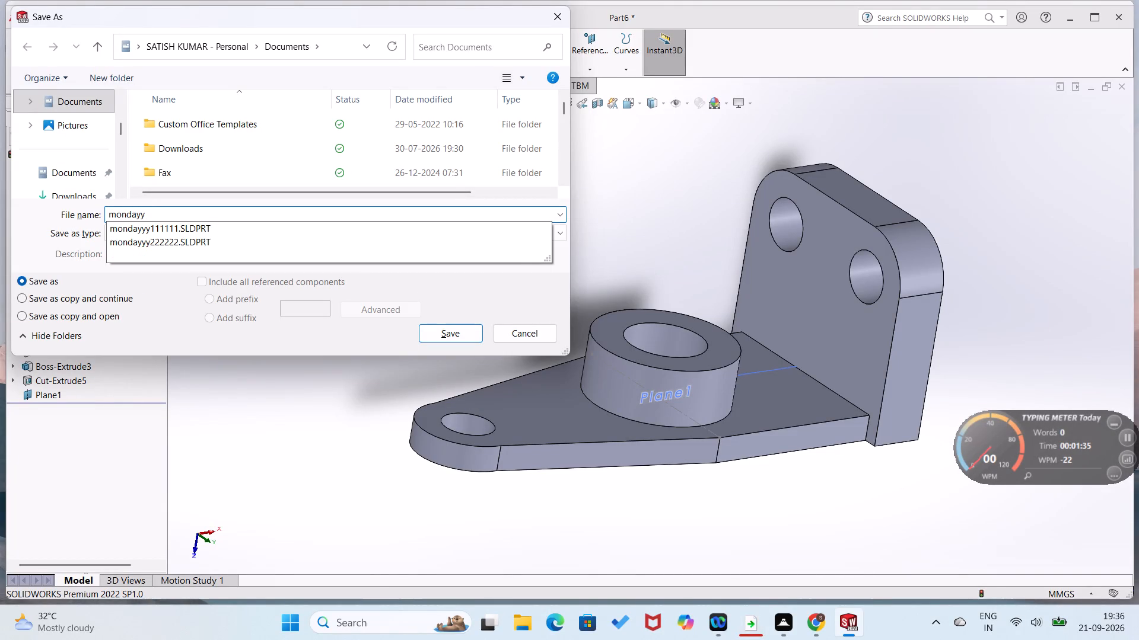
{"action": "type", "text": "33333333"}
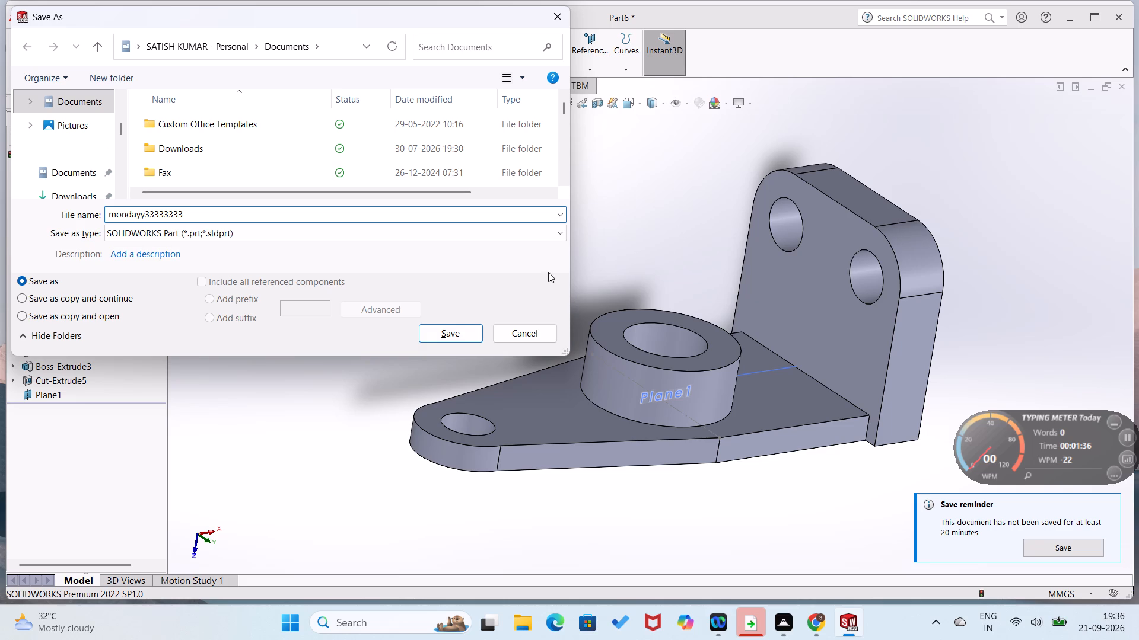
{"action": "left_click", "coordinate": [442, 335]}
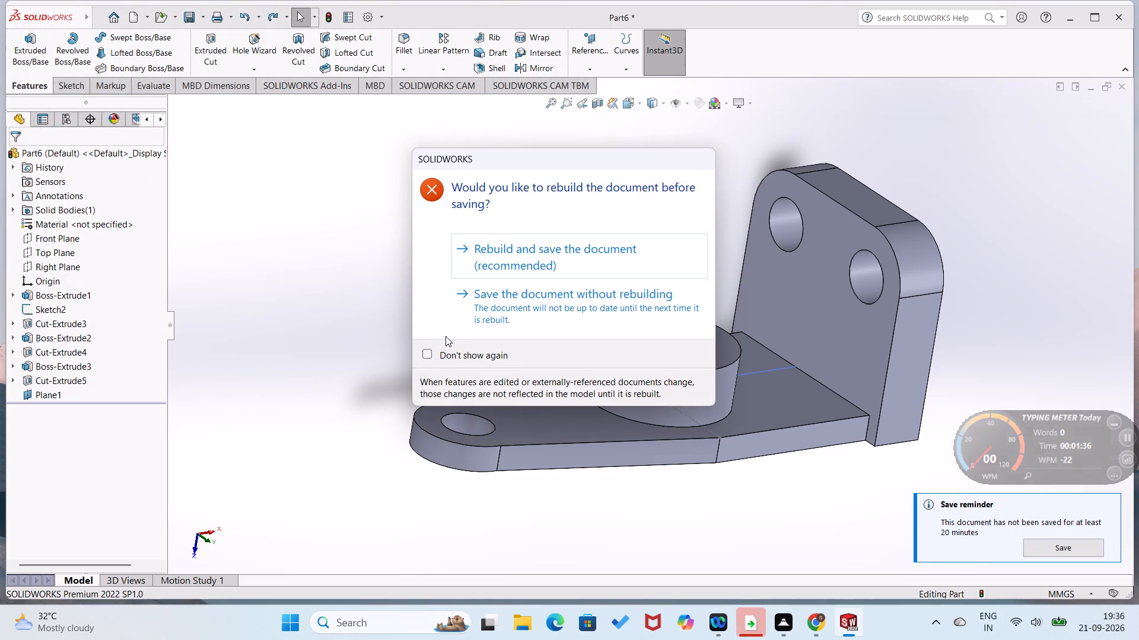
{"action": "left_click", "coordinate": [533, 299]}
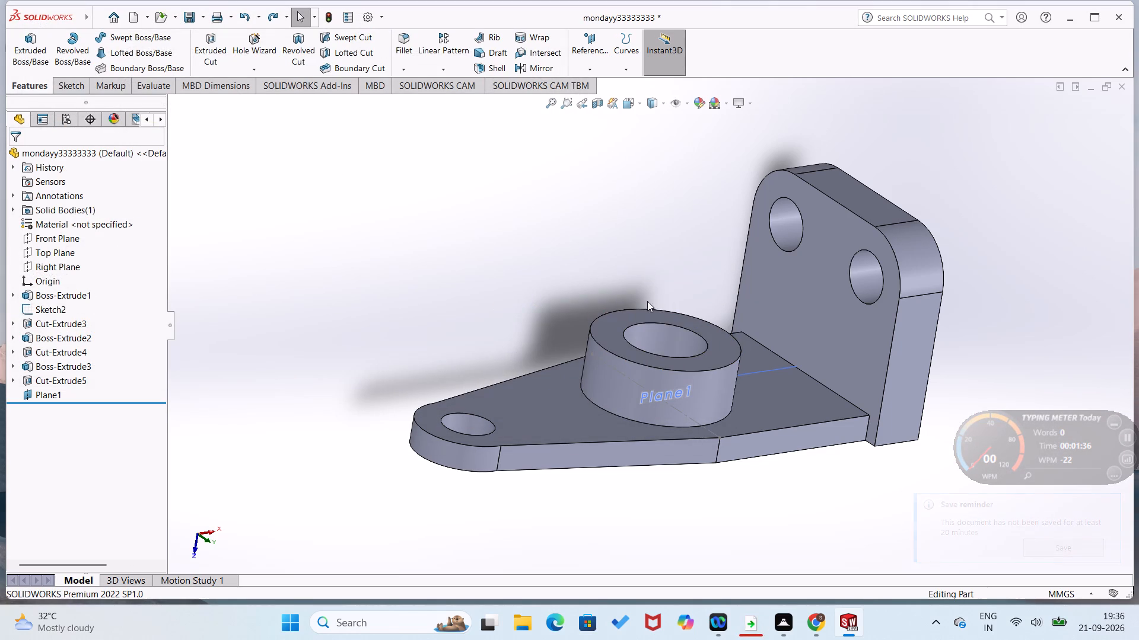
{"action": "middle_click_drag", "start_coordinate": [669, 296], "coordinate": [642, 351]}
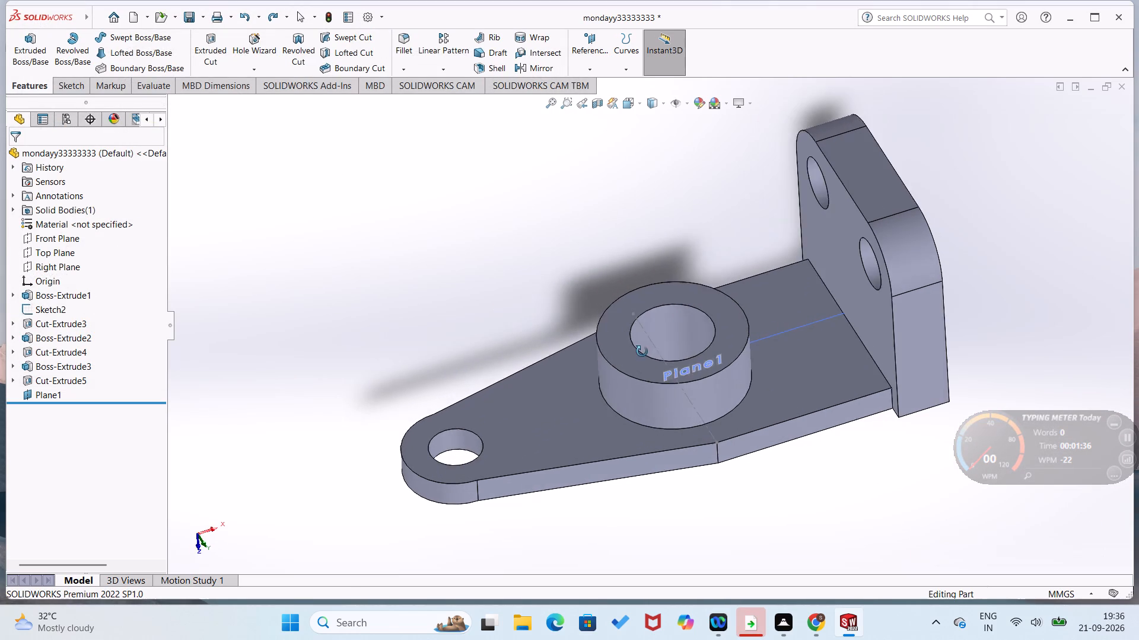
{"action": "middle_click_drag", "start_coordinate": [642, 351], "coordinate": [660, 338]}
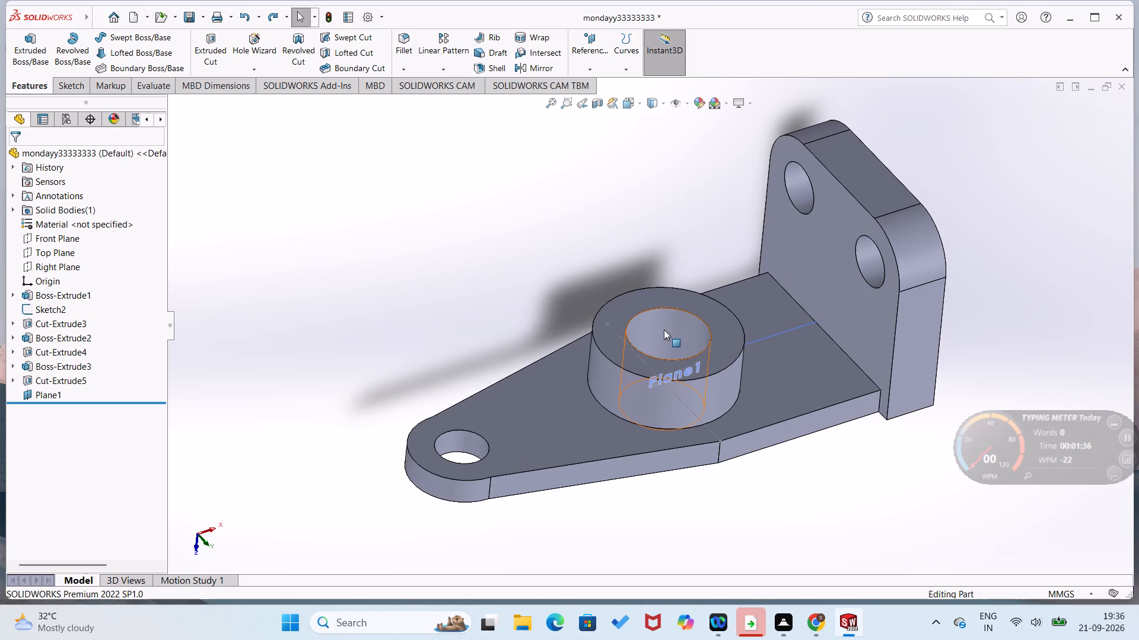